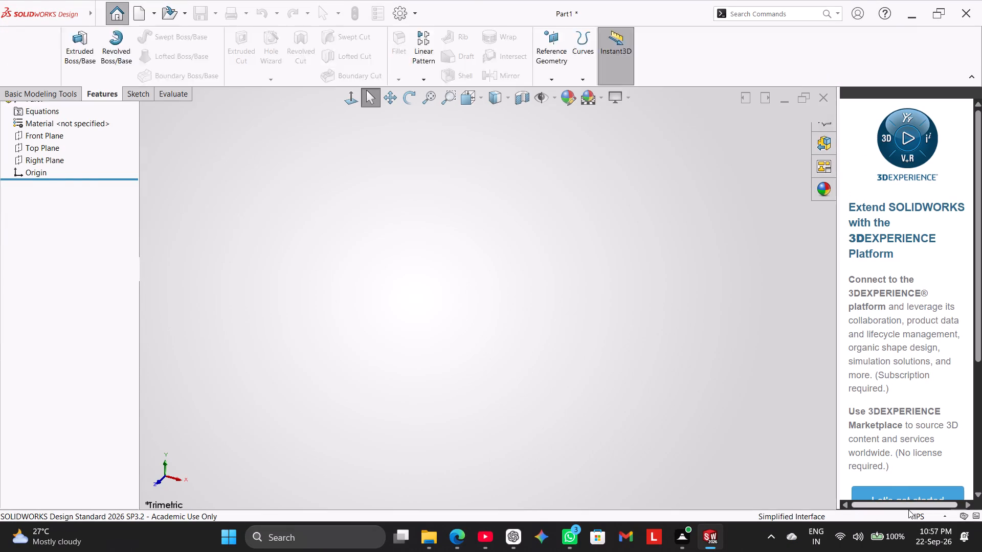
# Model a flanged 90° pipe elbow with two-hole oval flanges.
# Set the current part's unit system to MMGS.
pyautogui.click(911, 513)
pyautogui.click(896, 466)
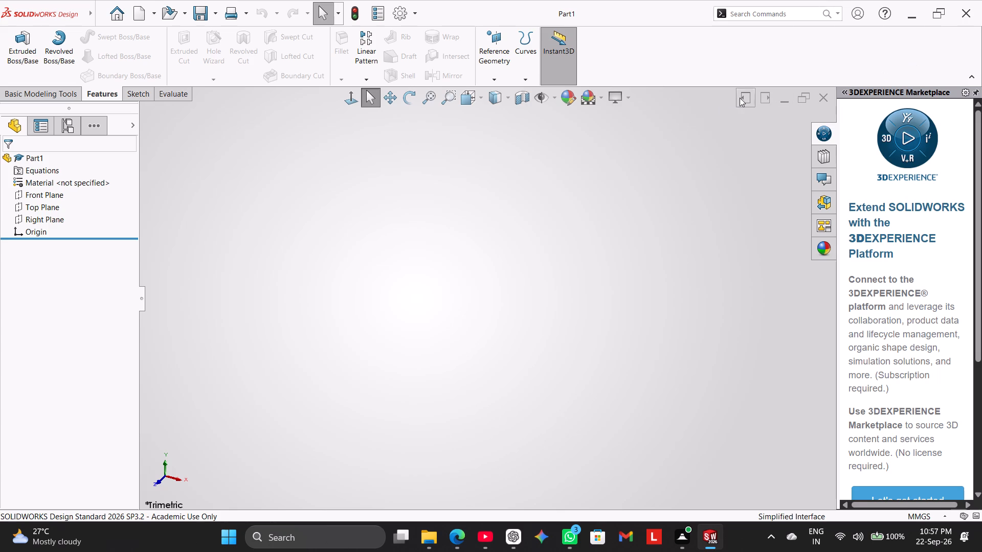
# Create a new part document.
pyautogui.click(132, 6)
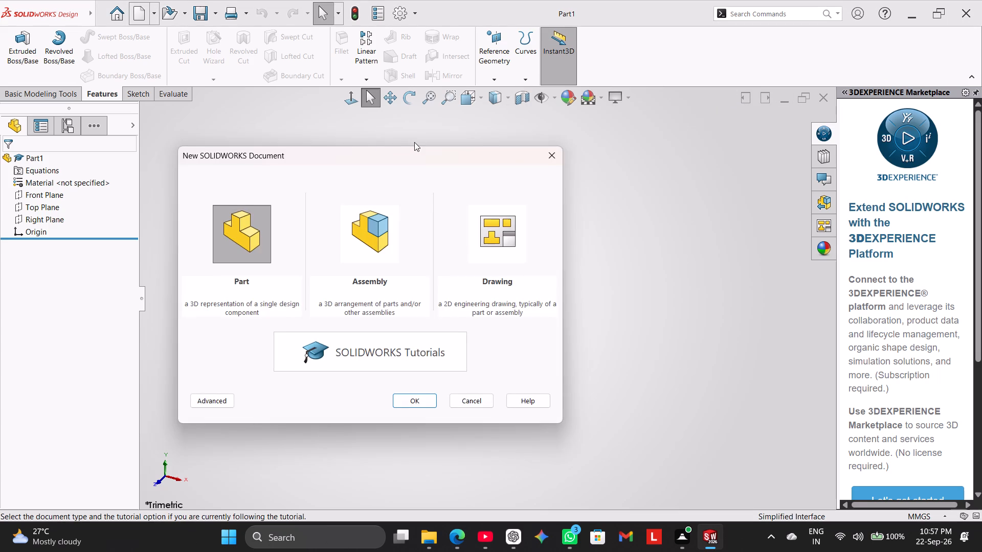
pyautogui.click(266, 226)
pyautogui.click(418, 400)
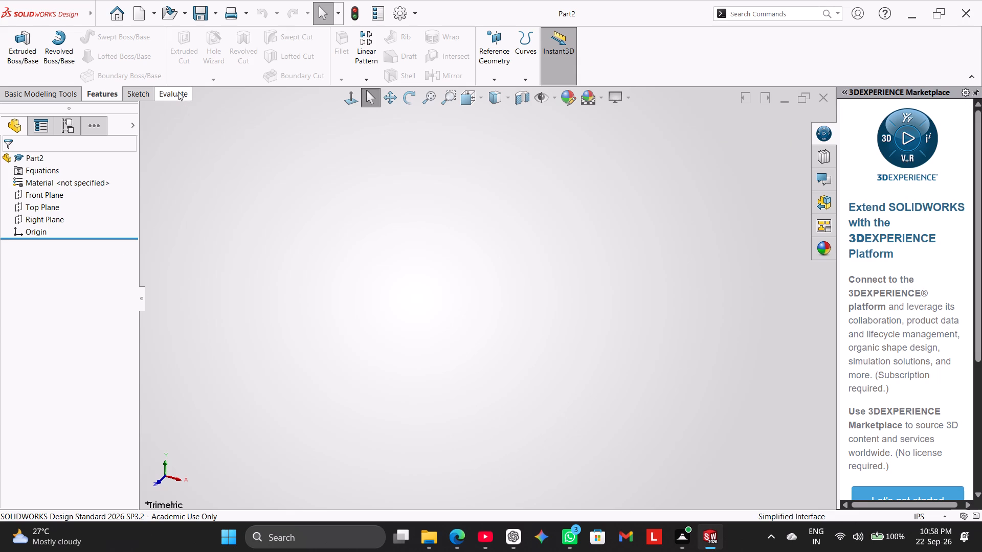
# Start a new sketch on the Front Plane.
pyautogui.click(131, 97)
pyautogui.click(18, 41)
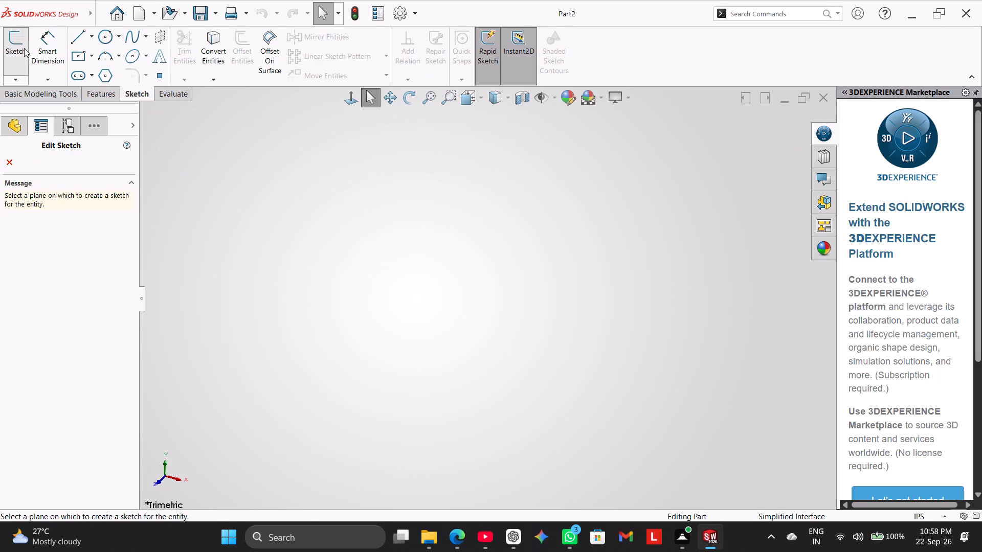
pyautogui.click(331, 177)
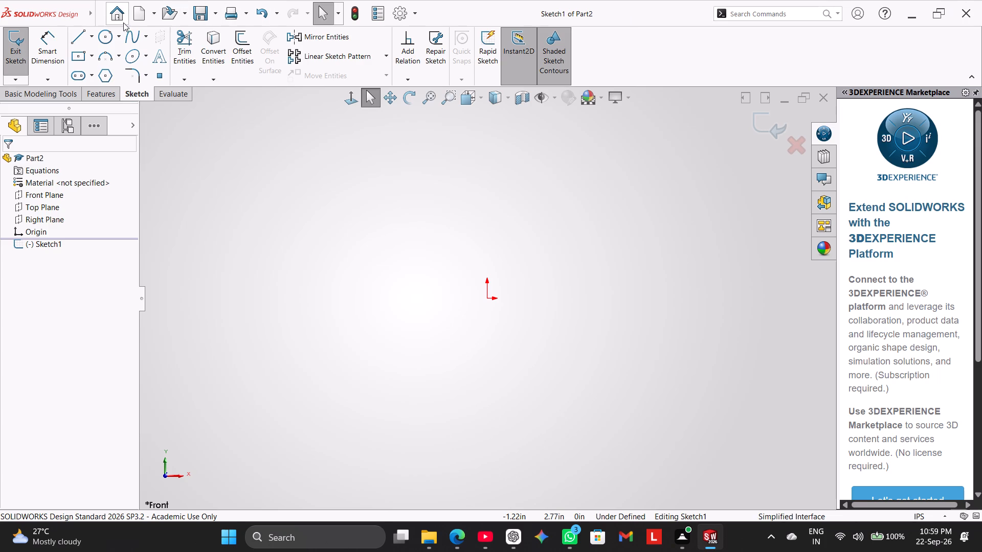
# Sketch a circle centred on the origin and dimension its diameter as 84 in.
pyautogui.click(109, 40)
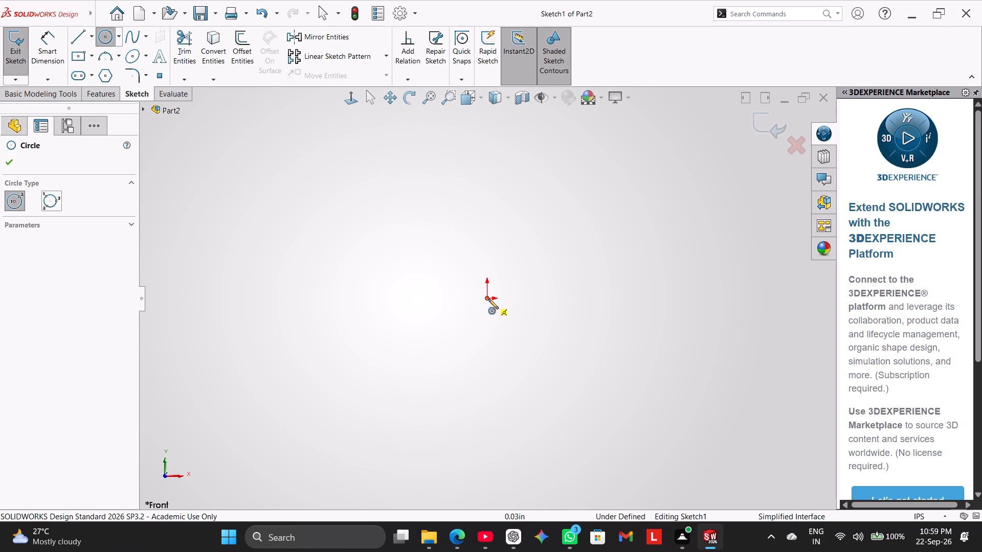
pyautogui.click(488, 299)
pyautogui.click(583, 352)
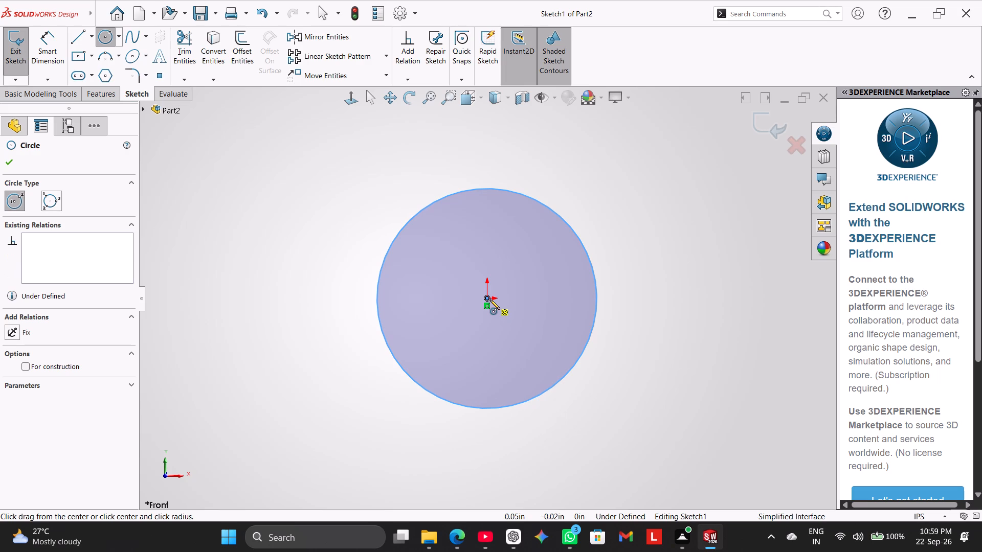
pyautogui.click(45, 51)
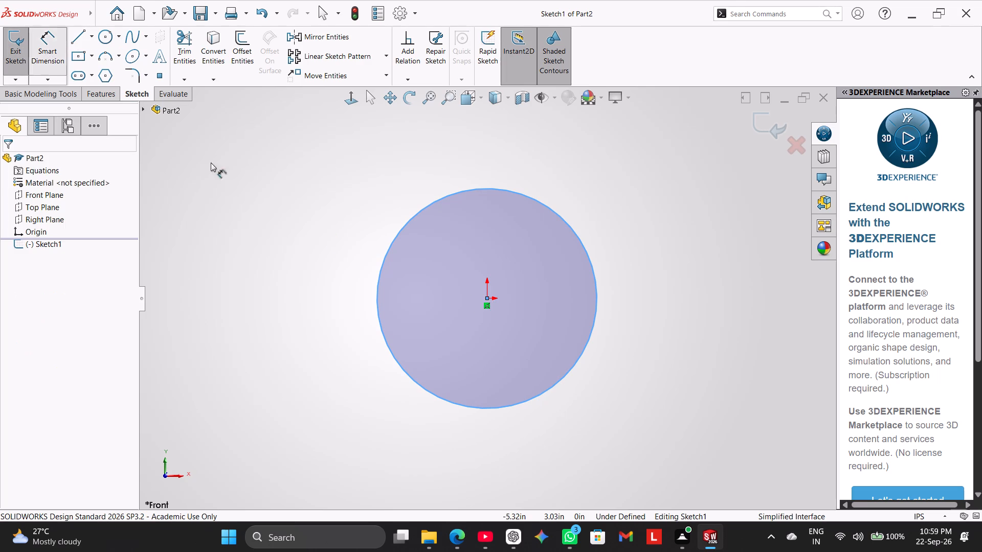
pyautogui.click(409, 221)
pyautogui.click(354, 168)
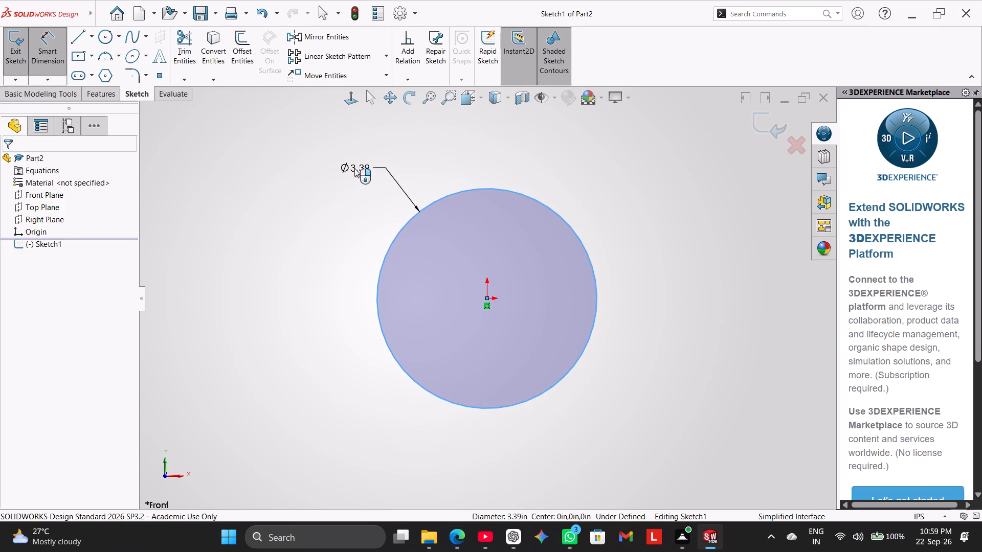
pyautogui.write('84')
pyautogui.press('Return')
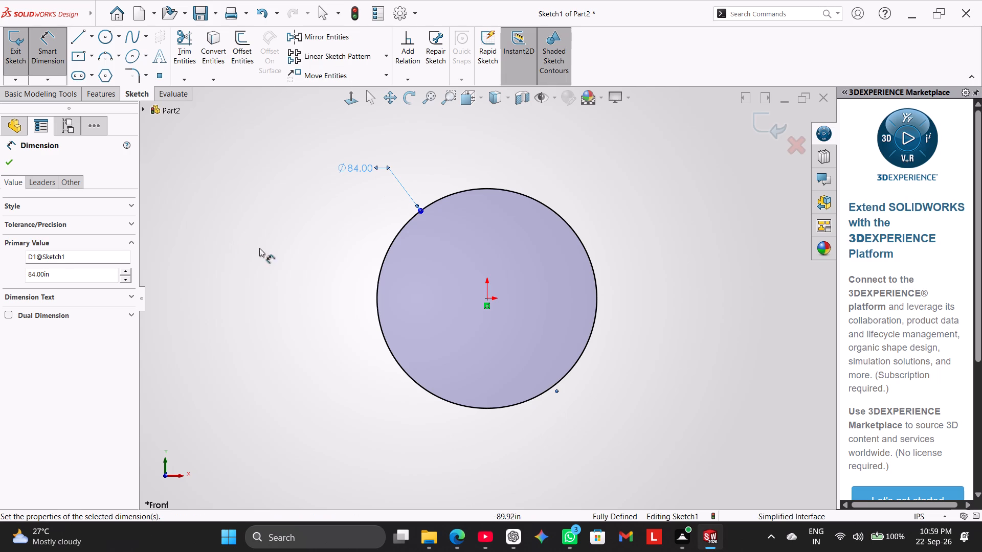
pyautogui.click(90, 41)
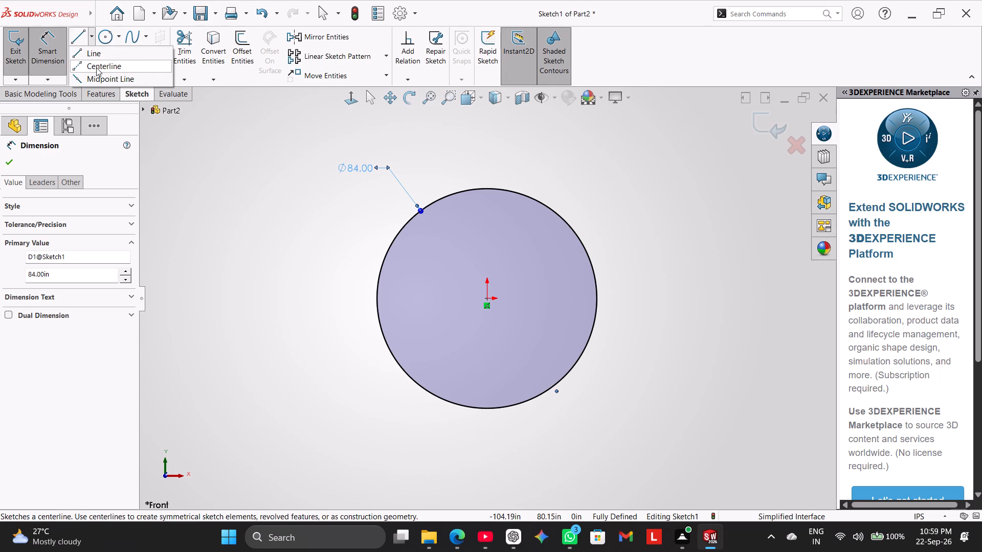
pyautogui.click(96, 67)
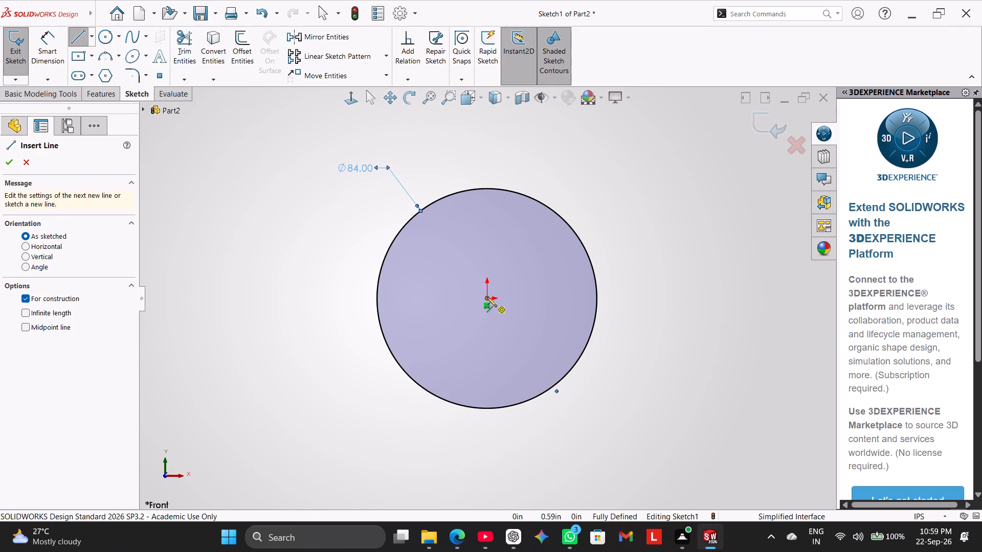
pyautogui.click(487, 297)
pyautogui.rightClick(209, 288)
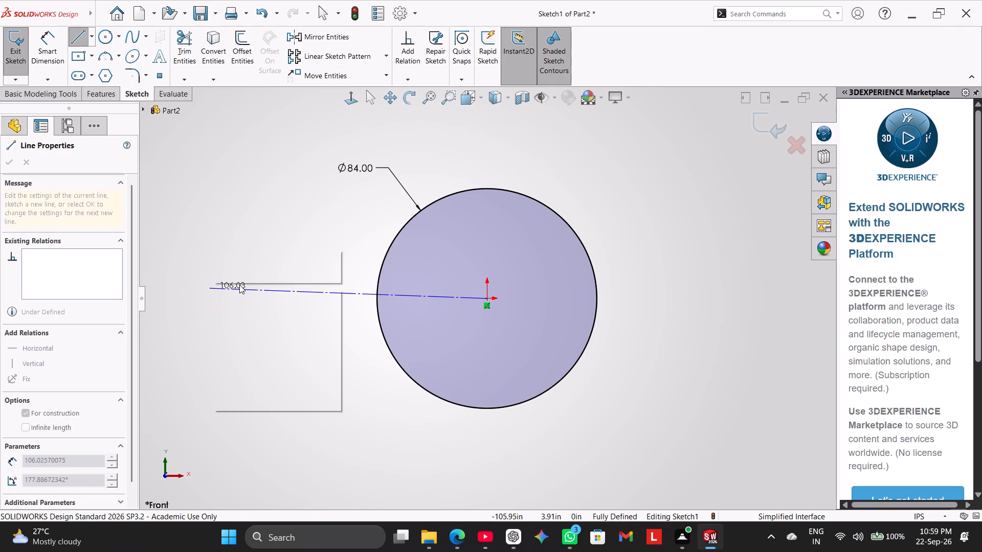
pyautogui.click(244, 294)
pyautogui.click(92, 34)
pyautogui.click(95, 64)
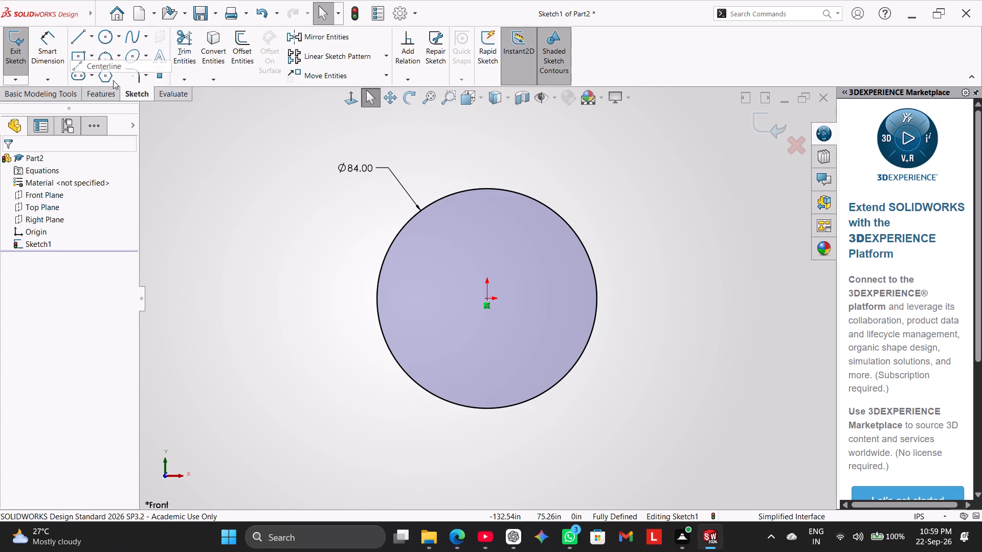
# Sketch a horizontal line about 218 in long through the origin, extending beyond both sides of the circle.
pyautogui.moveTo(268, 182); pyautogui.dragTo(237, 204, button='right')
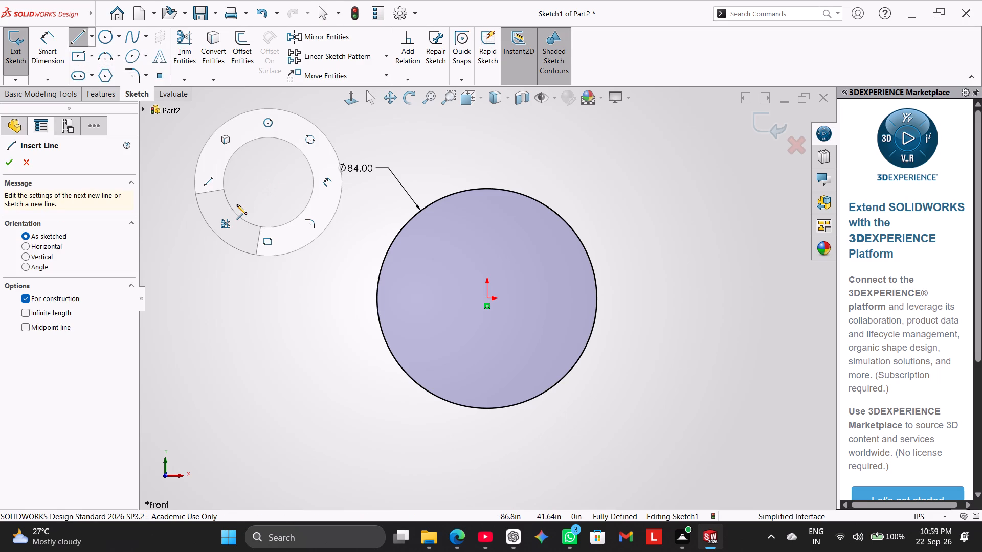
pyautogui.moveTo(237, 204); pyautogui.dragTo(257, 189, button='right')
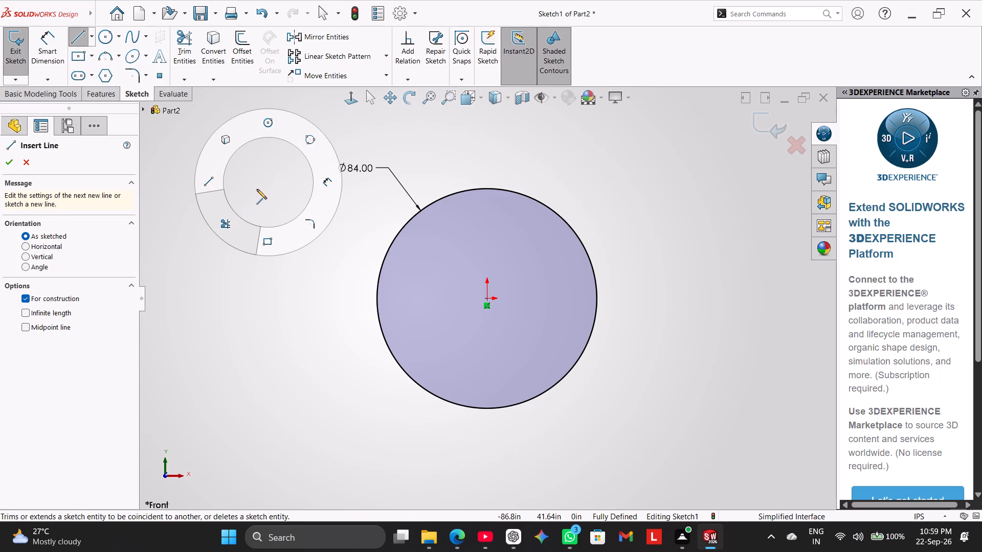
pyautogui.moveTo(257, 189); pyautogui.dragTo(212, 185, button='right')
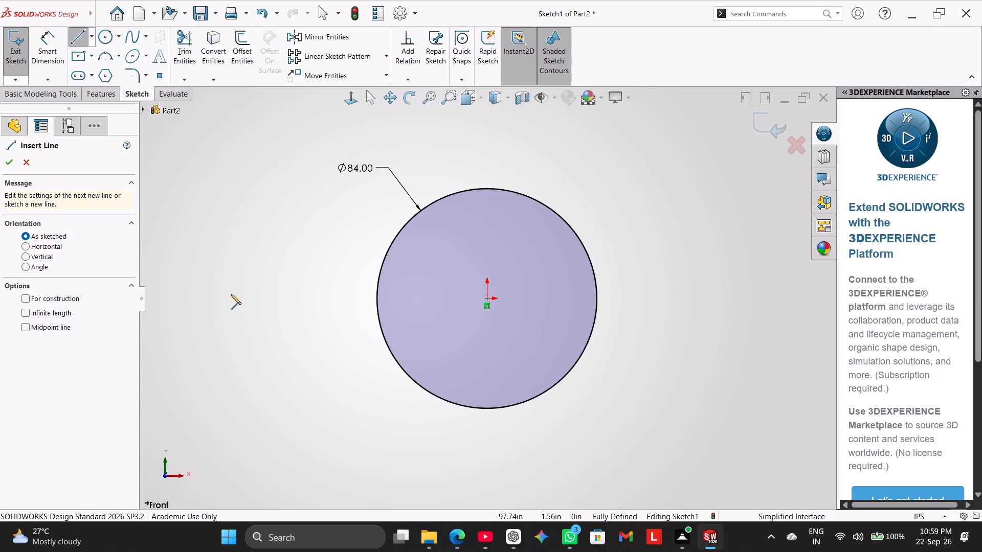
pyautogui.moveTo(234, 298); pyautogui.dragTo(245, 298)
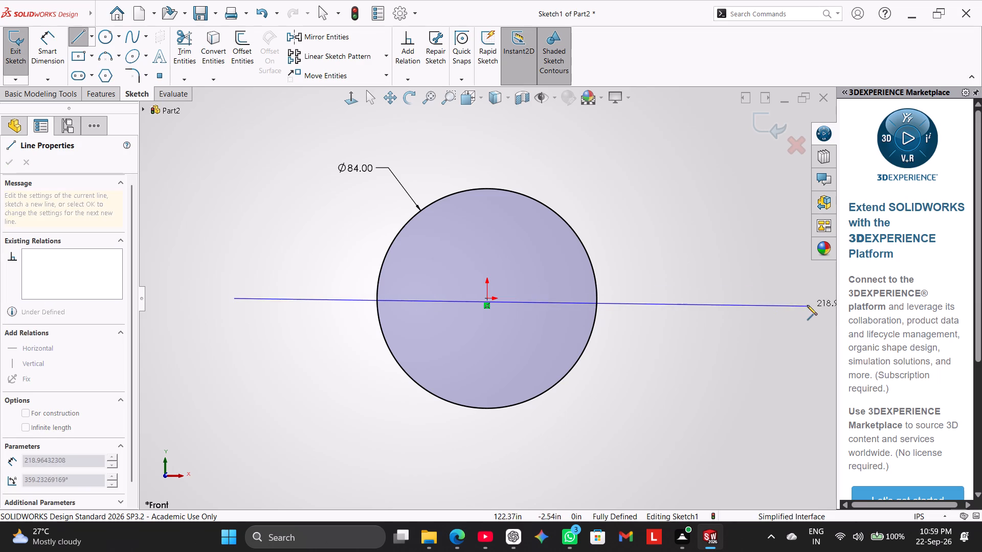
pyautogui.click(805, 298)
pyautogui.rightClick(760, 261)
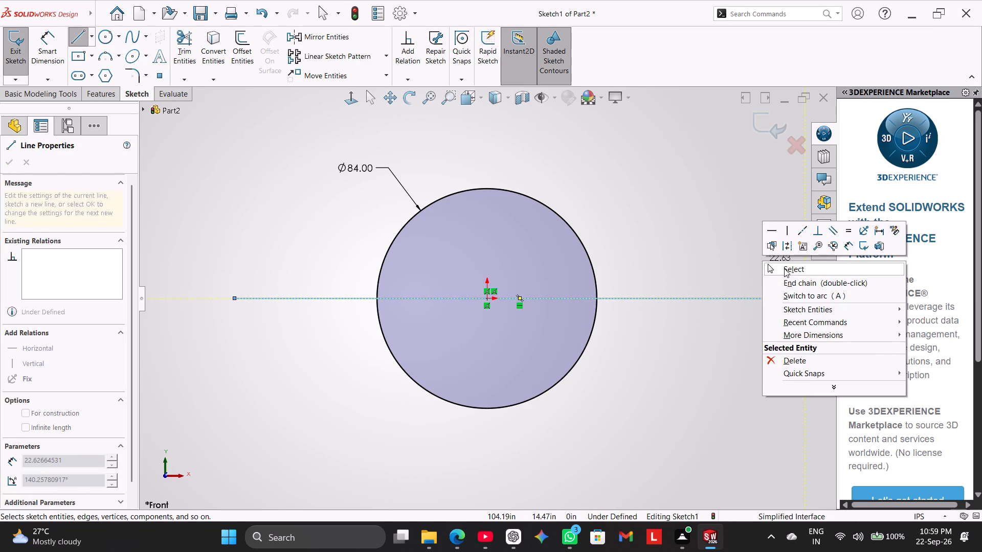
pyautogui.click(784, 268)
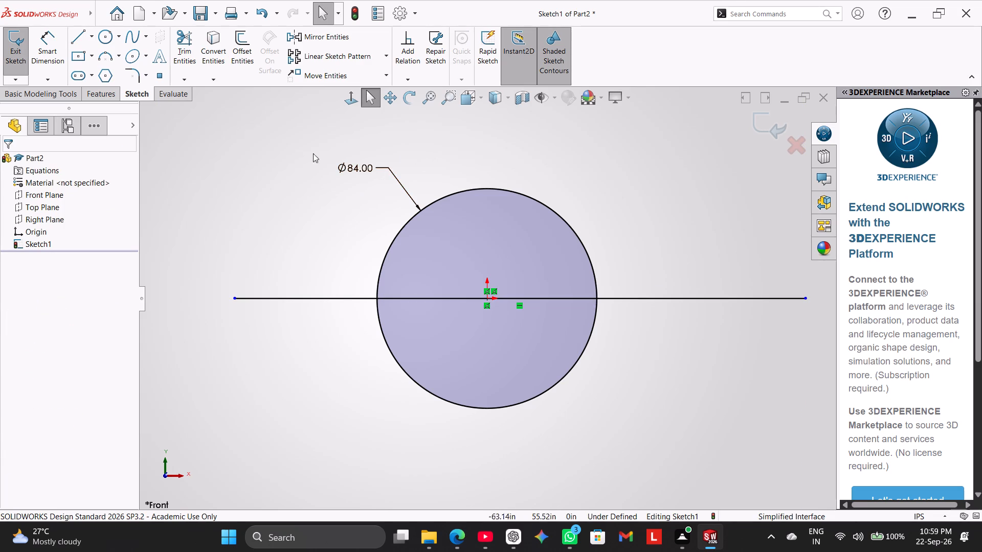
# Sketch a vertical line about 173 in long through the origin, extending above and below the circle.
pyautogui.scroll(1, 283, 160)
pyautogui.moveTo(262, 194); pyautogui.dragTo(44, 182, button='right')
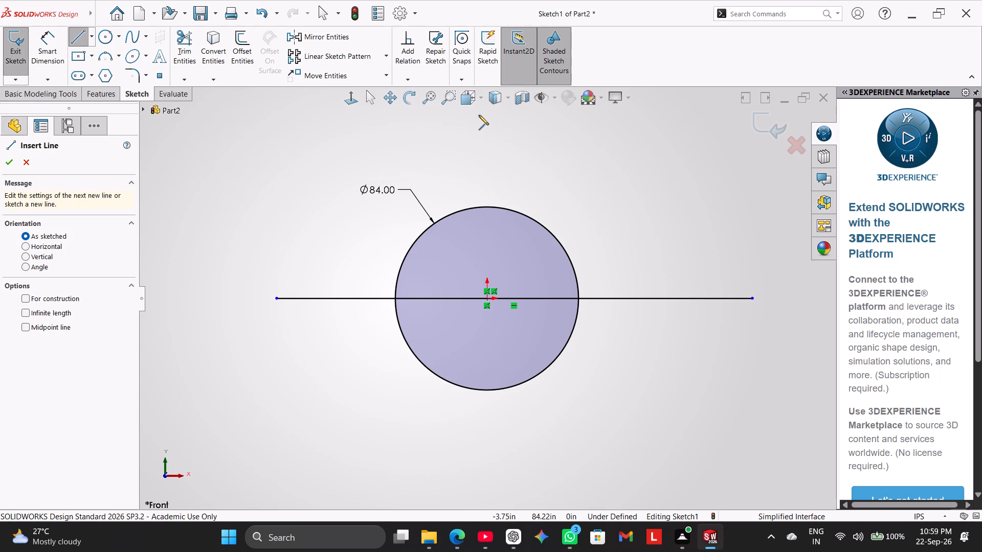
pyautogui.click(487, 115)
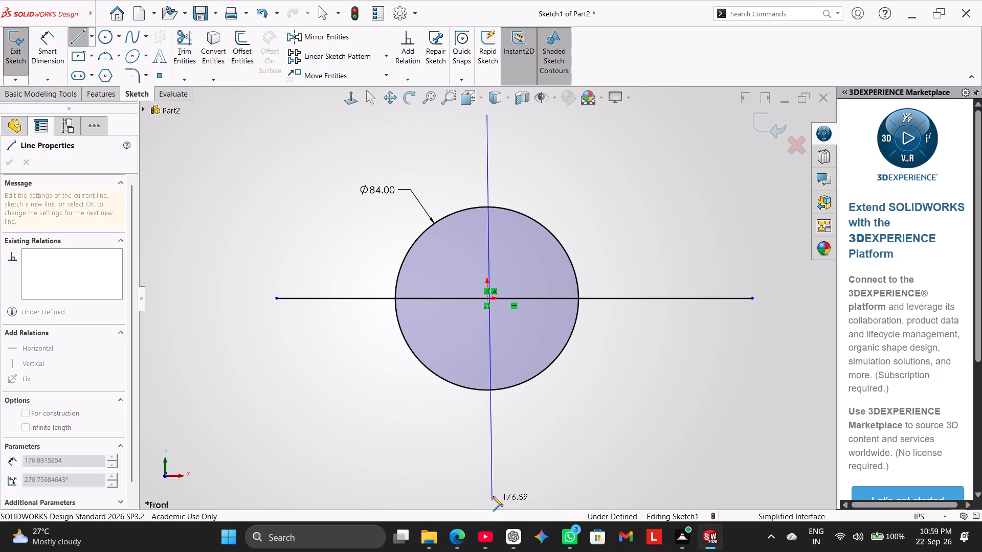
pyautogui.click(488, 492)
pyautogui.rightClick(595, 397)
pyautogui.click(607, 402)
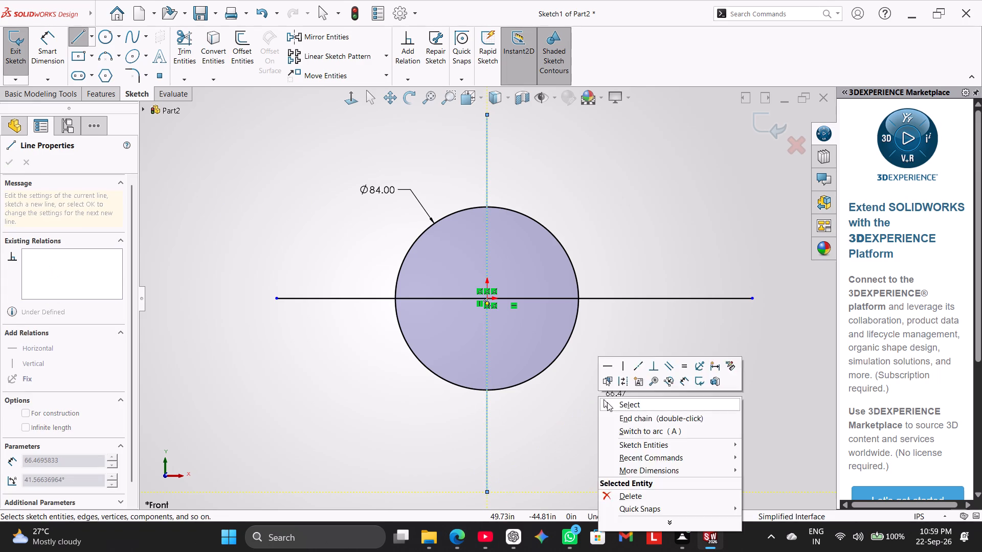
pyautogui.moveTo(615, 361); pyautogui.dragTo(632, 202)
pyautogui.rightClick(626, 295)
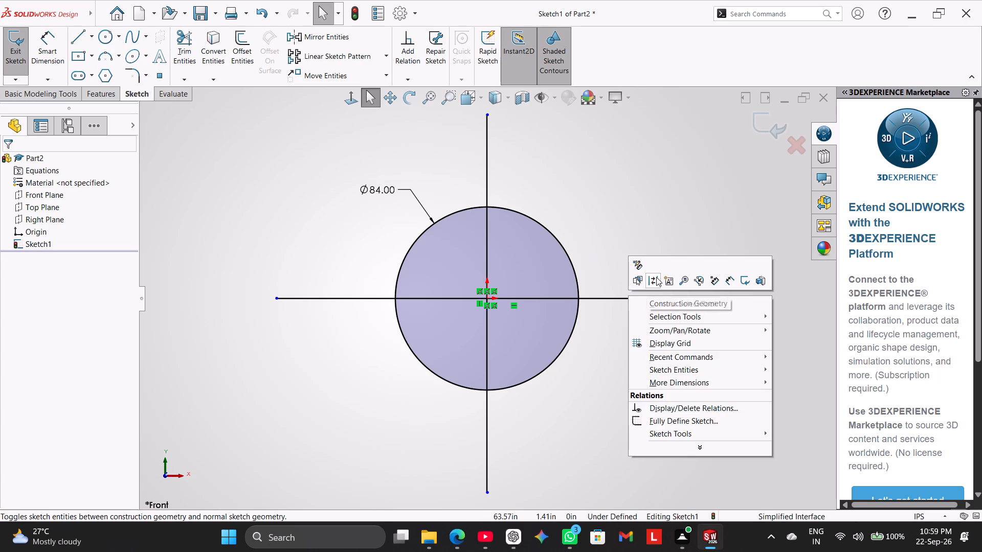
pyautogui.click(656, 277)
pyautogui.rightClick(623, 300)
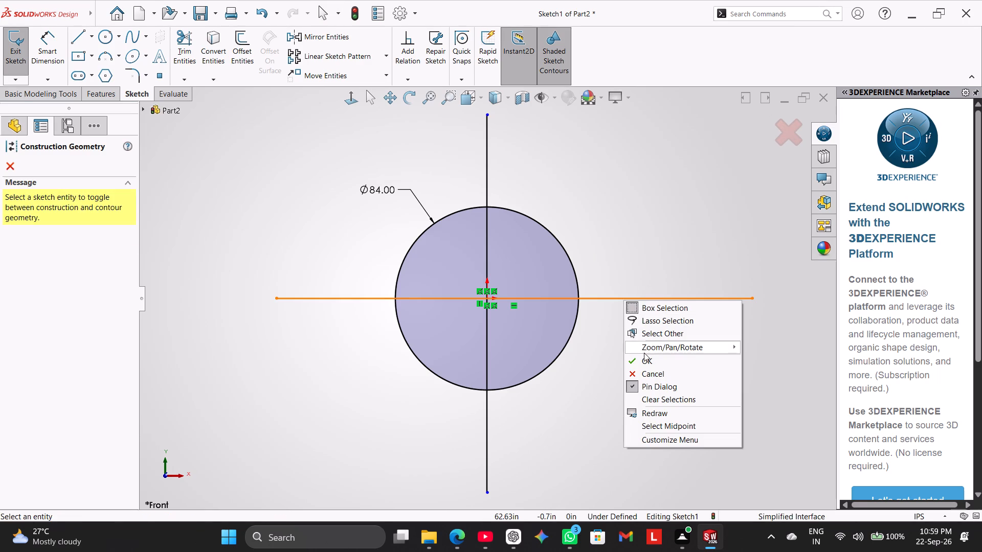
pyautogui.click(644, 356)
# Convert the horizontal and vertical lines through the origin to construction geometry.
pyautogui.rightClick(613, 301)
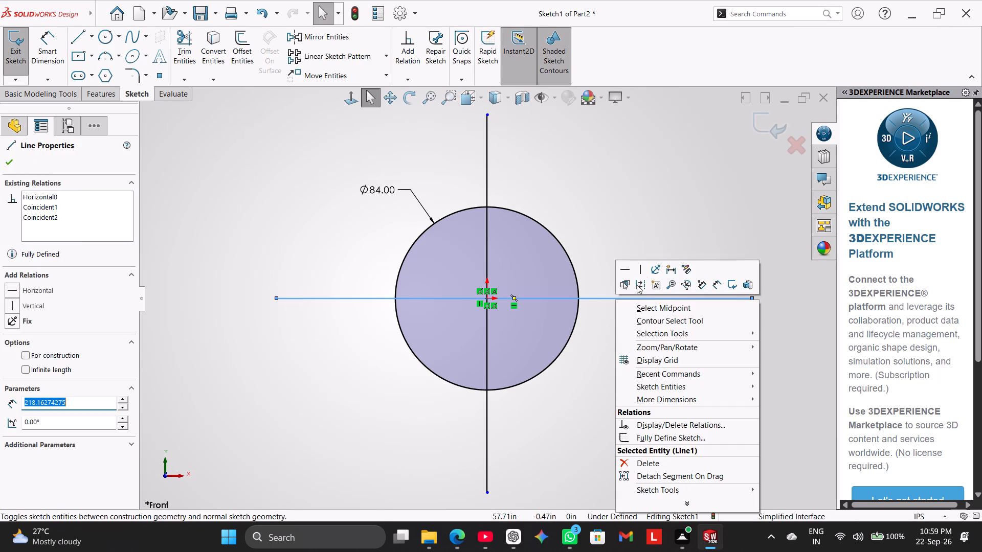
pyautogui.click(637, 285)
pyautogui.rightClick(487, 191)
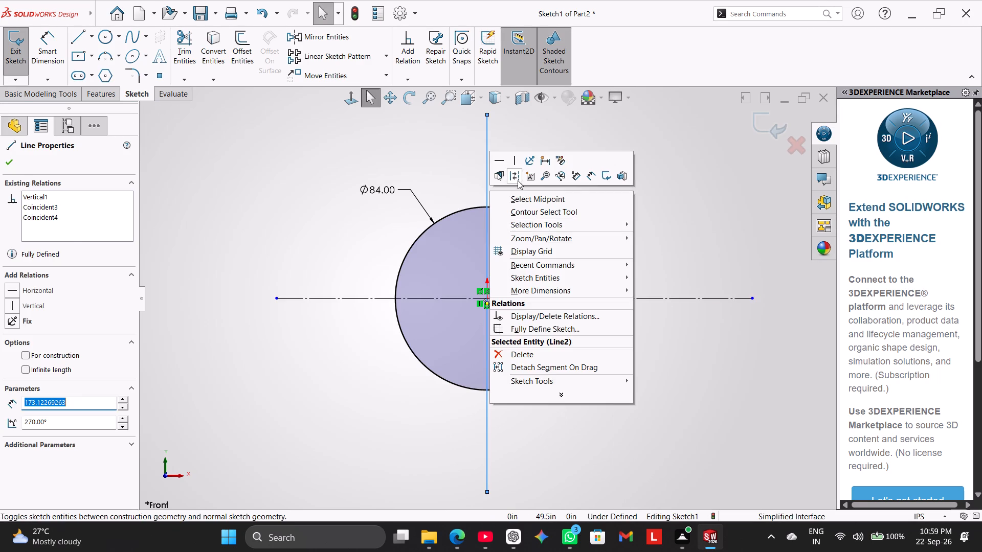
pyautogui.click(518, 180)
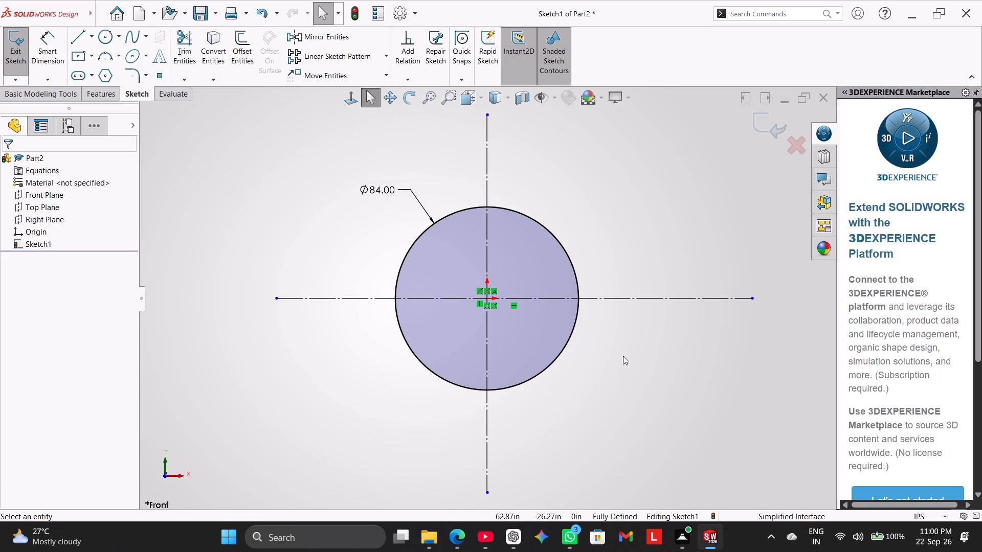
# Sketch a circle about 21.5 in in diameter, centred on the horizontal construction line near its left end.
pyautogui.click(106, 37)
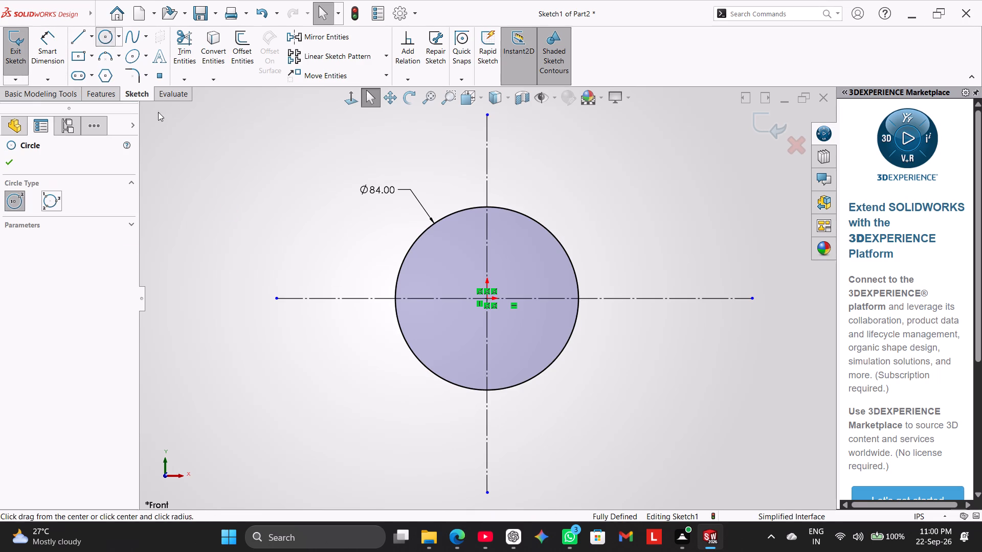
pyautogui.scroll(-2, 300, 297)
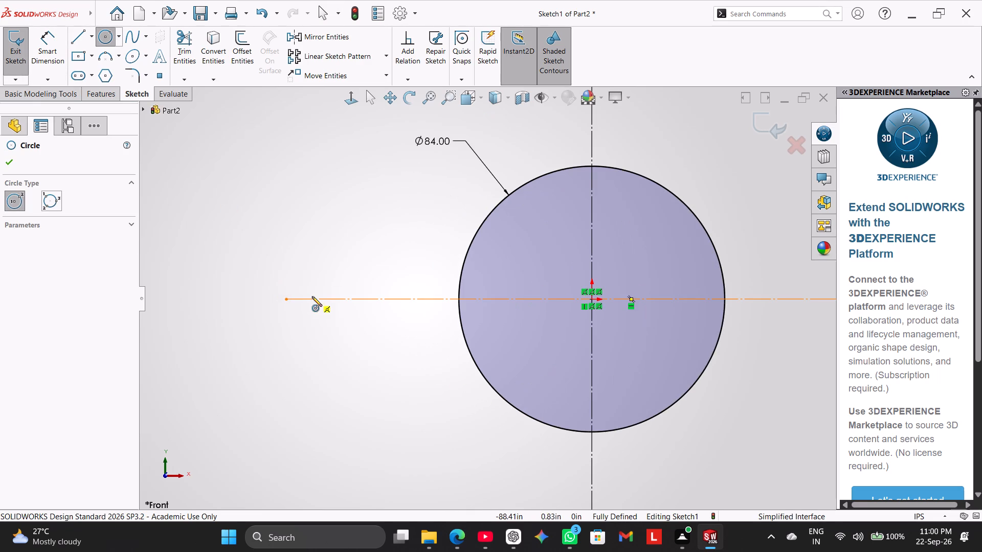
pyautogui.click(315, 299)
pyautogui.click(337, 325)
pyautogui.rightClick(332, 222)
pyautogui.click(359, 228)
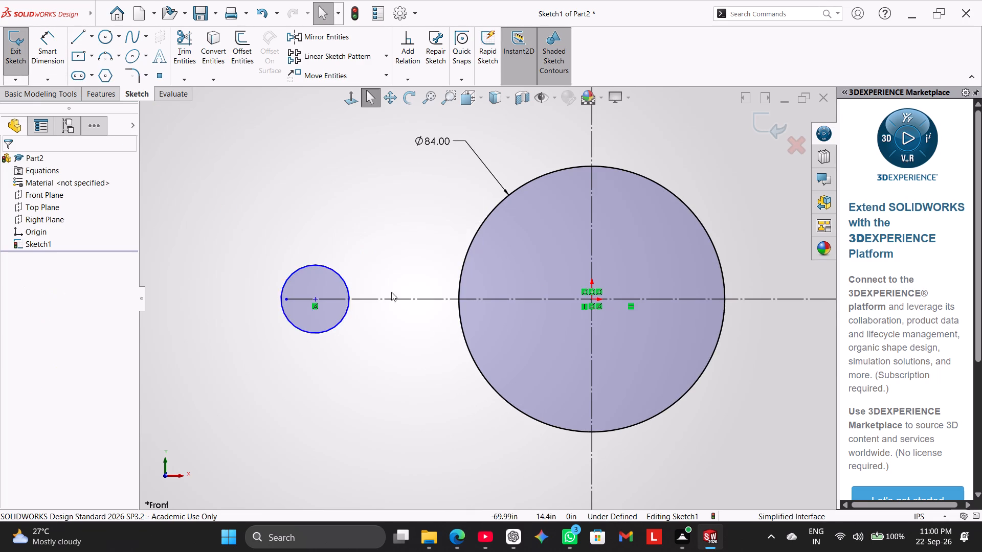
# Dimension the small circle's diameter, placing the dimension below and to the left of it.
pyautogui.scroll(3, 436, 342)
pyautogui.moveTo(302, 244); pyautogui.dragTo(170, 259, button='right')
pyautogui.moveTo(232, 259); pyautogui.dragTo(432, 231, button='right')
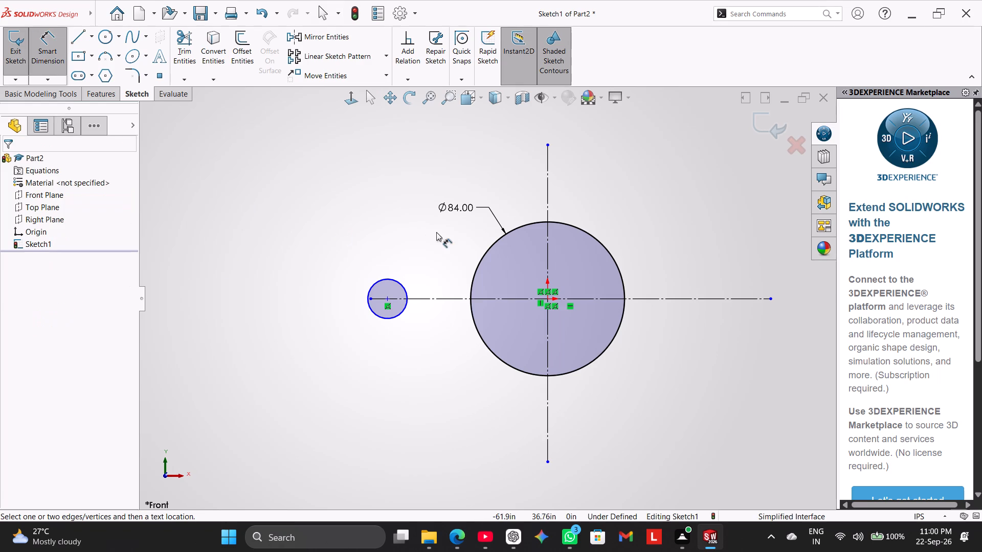
pyautogui.click(399, 317)
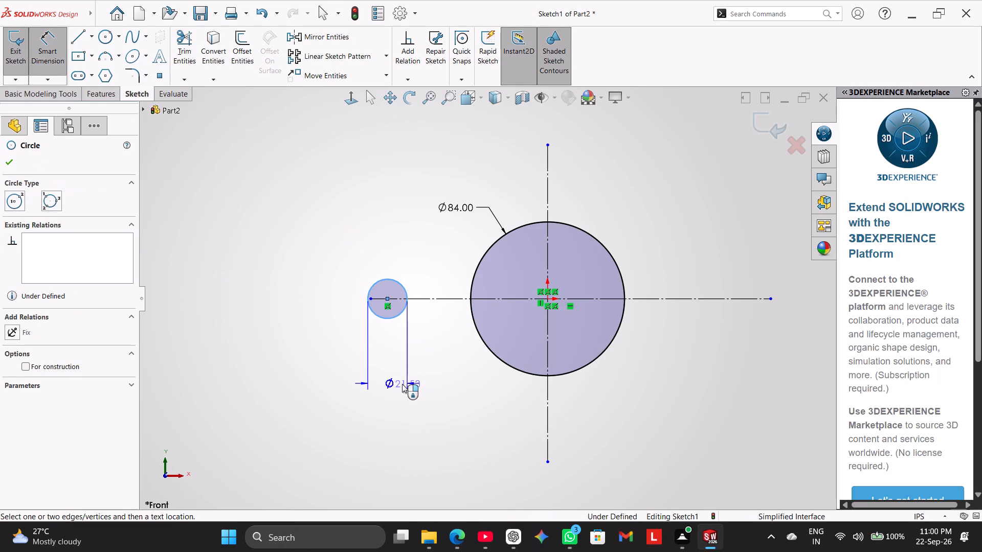
pyautogui.click(332, 351)
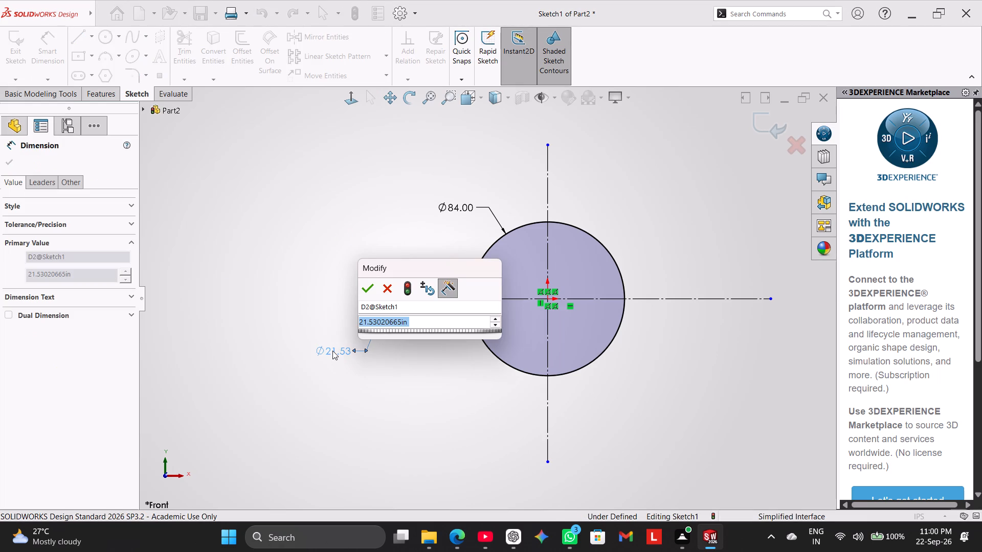
pyautogui.click(383, 295)
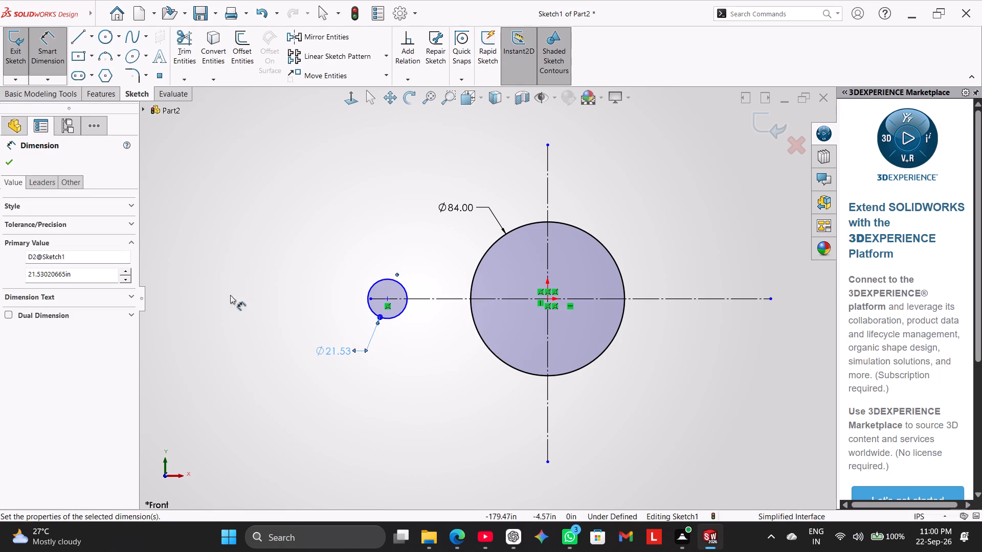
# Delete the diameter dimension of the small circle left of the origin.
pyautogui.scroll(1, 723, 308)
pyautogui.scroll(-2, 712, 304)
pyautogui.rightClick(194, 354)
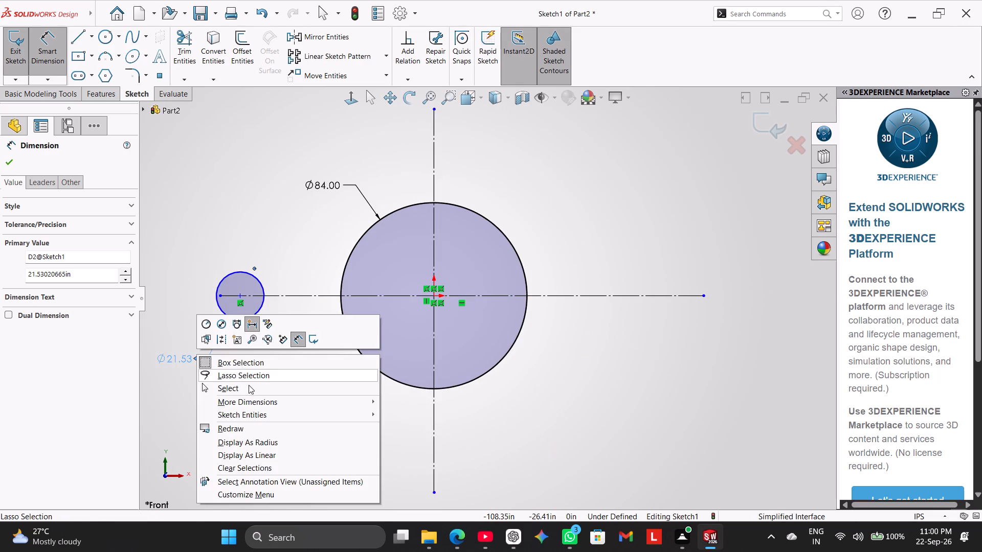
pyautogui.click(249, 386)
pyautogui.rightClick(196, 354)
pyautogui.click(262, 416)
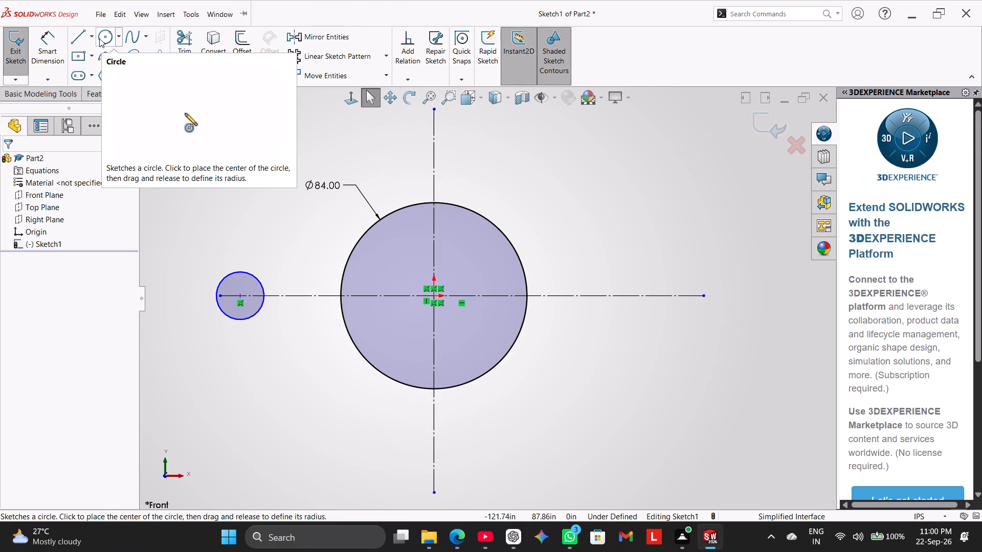
# Mirror the small circle about the vertical construction line, keeping the original as a copy source.
pyautogui.click(296, 147)
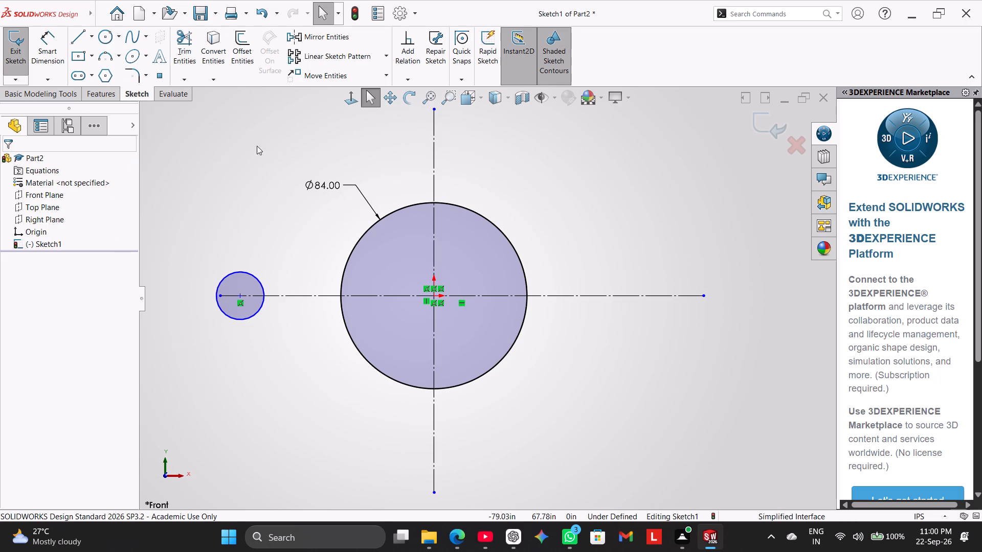
pyautogui.click(356, 46)
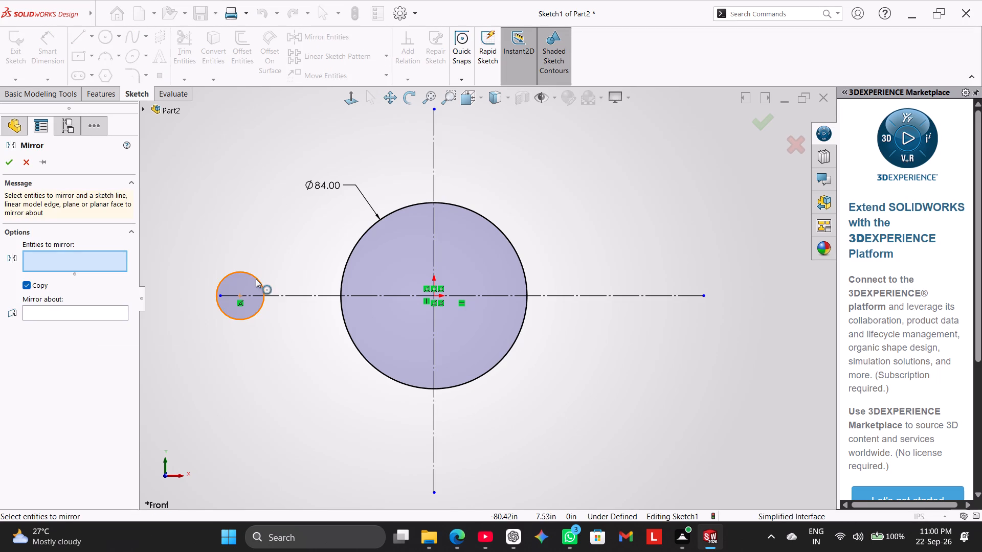
pyautogui.click(256, 279)
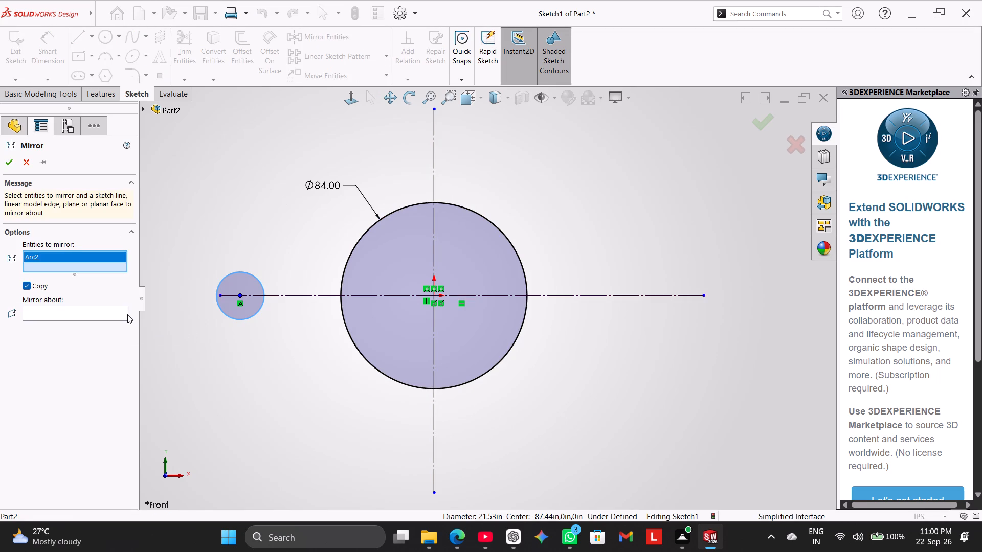
pyautogui.doubleClick(157, 339)
pyautogui.click(174, 341)
pyautogui.rightClick(175, 341)
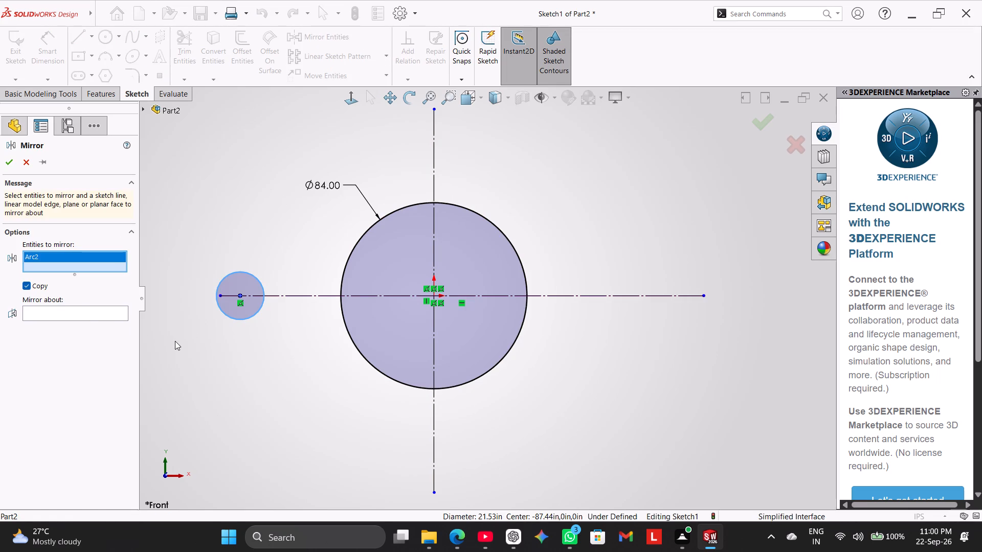
pyautogui.rightClick(175, 340)
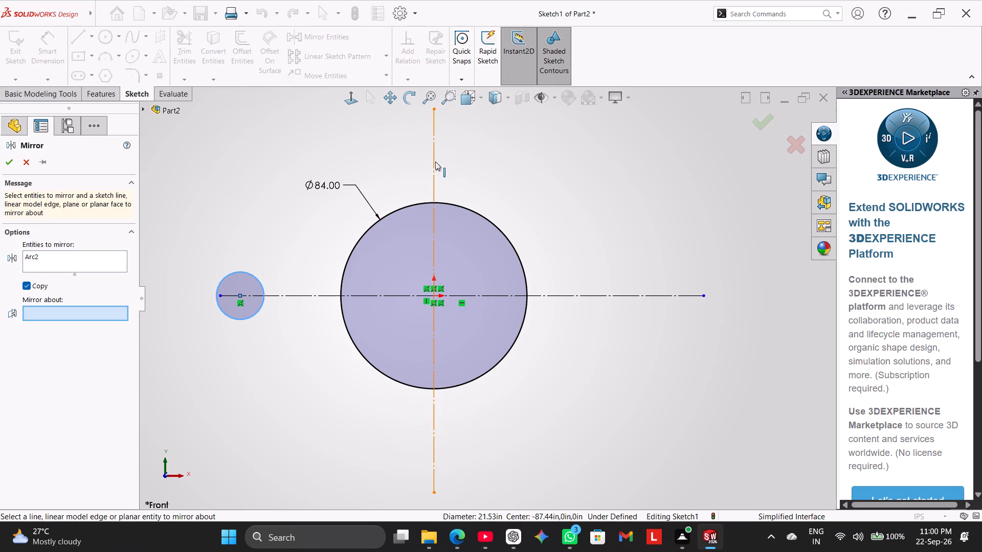
pyautogui.click(435, 162)
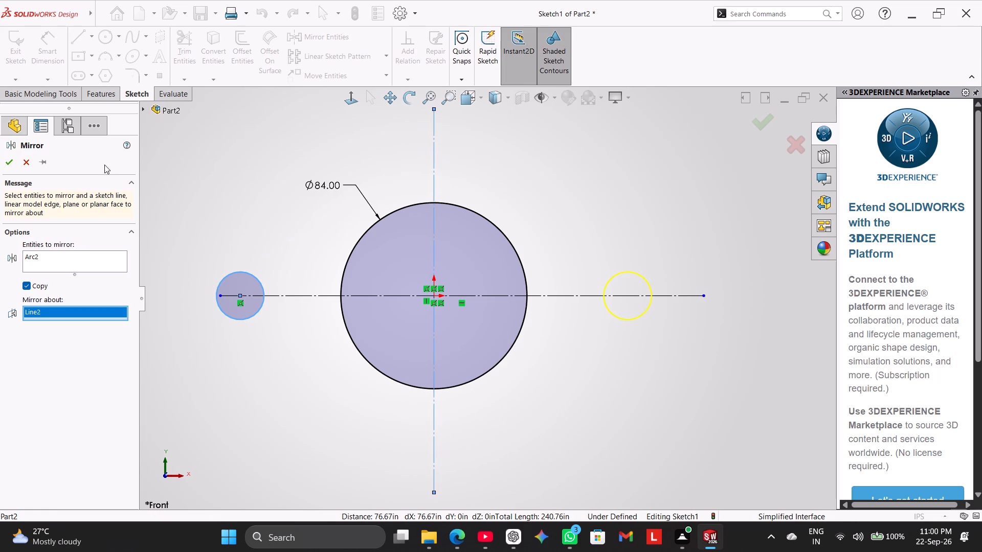
pyautogui.click(9, 160)
# Dimension the centre-to-centre distance between the two small circles as 174.98 in, placing it below the large circle.
pyautogui.scroll(1, 449, 375)
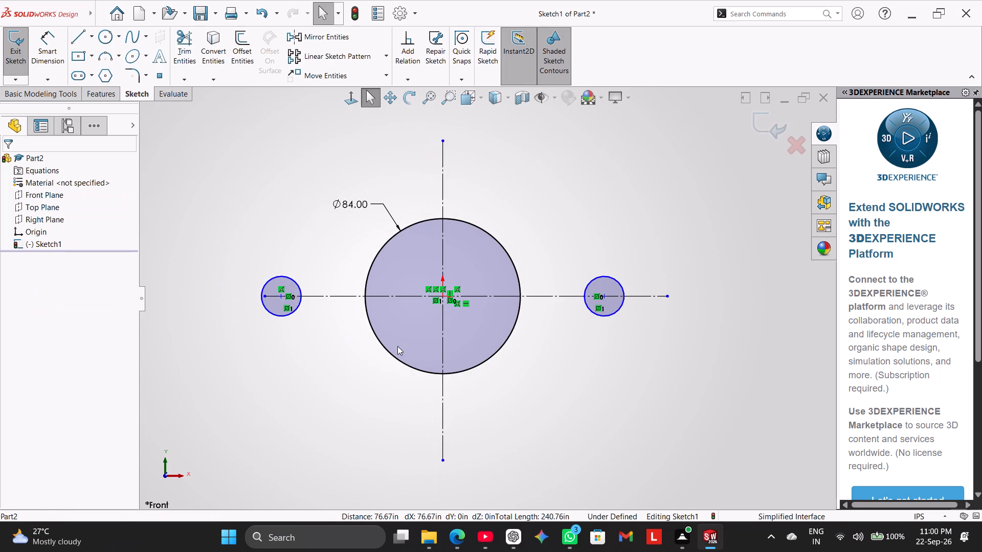
pyautogui.scroll(-1, 398, 344)
pyautogui.scroll(1, 398, 344)
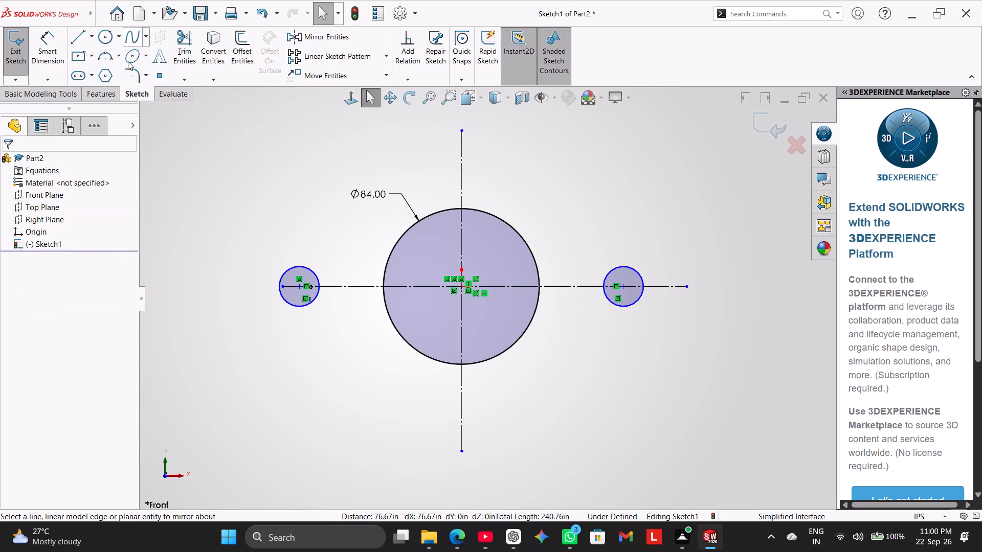
pyautogui.moveTo(272, 192); pyautogui.dragTo(470, 182, button='right')
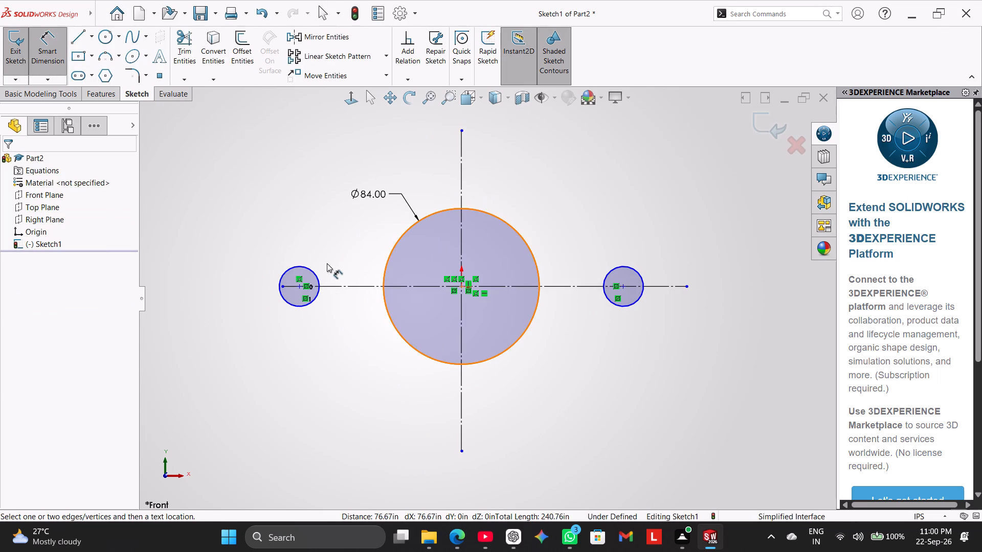
pyautogui.scroll(-2, 311, 281)
pyautogui.click(316, 291)
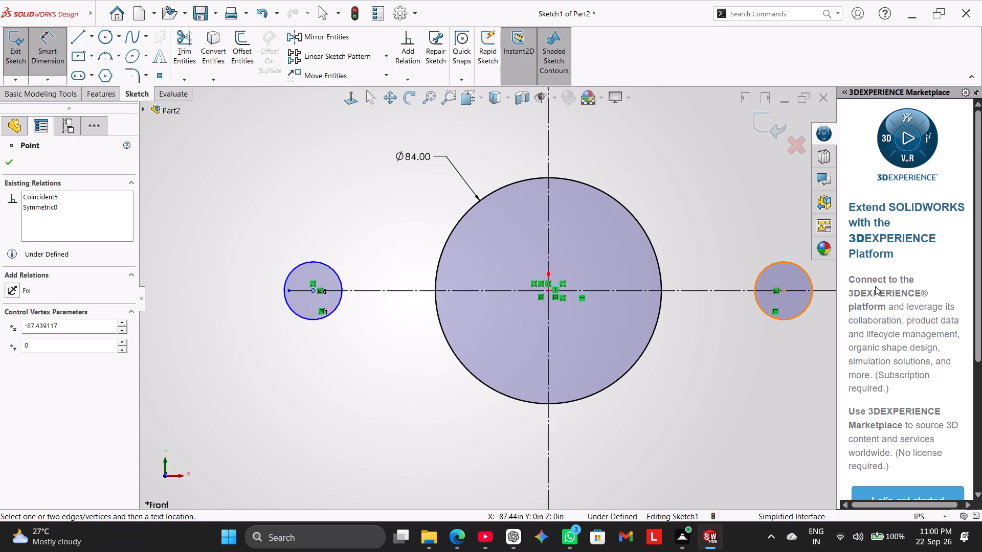
pyautogui.click(785, 291)
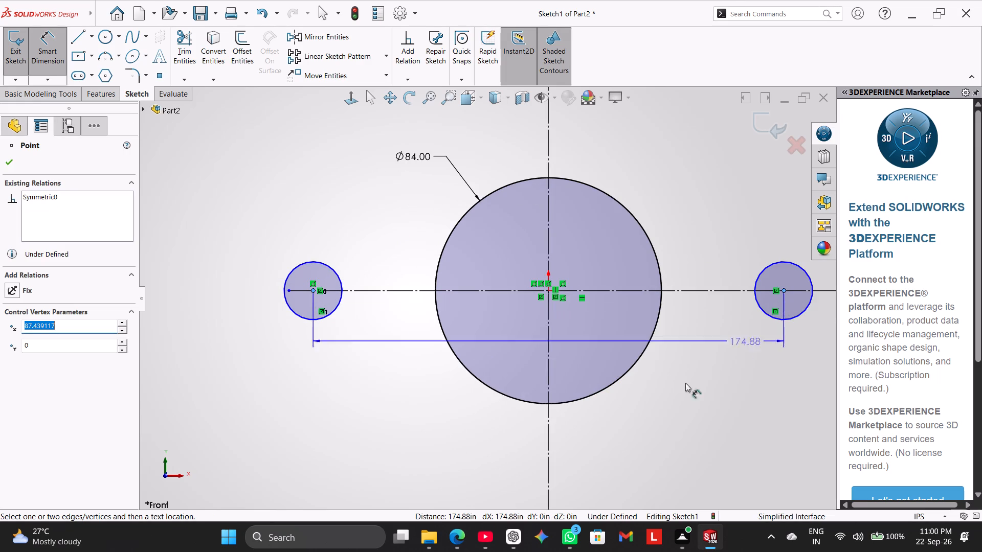
pyautogui.click(525, 449)
pyautogui.scroll(2, 554, 422)
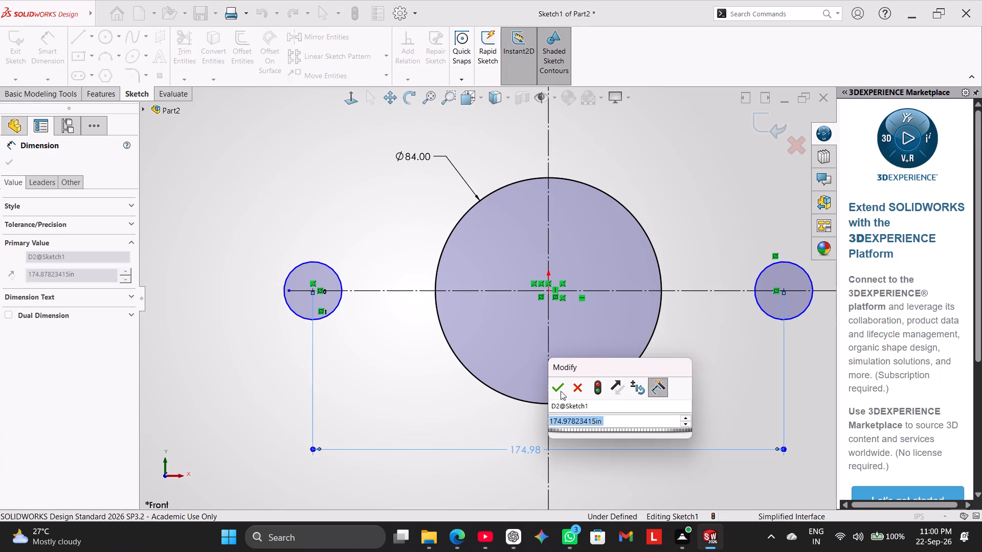
pyautogui.click(561, 380)
pyautogui.scroll(2, 660, 422)
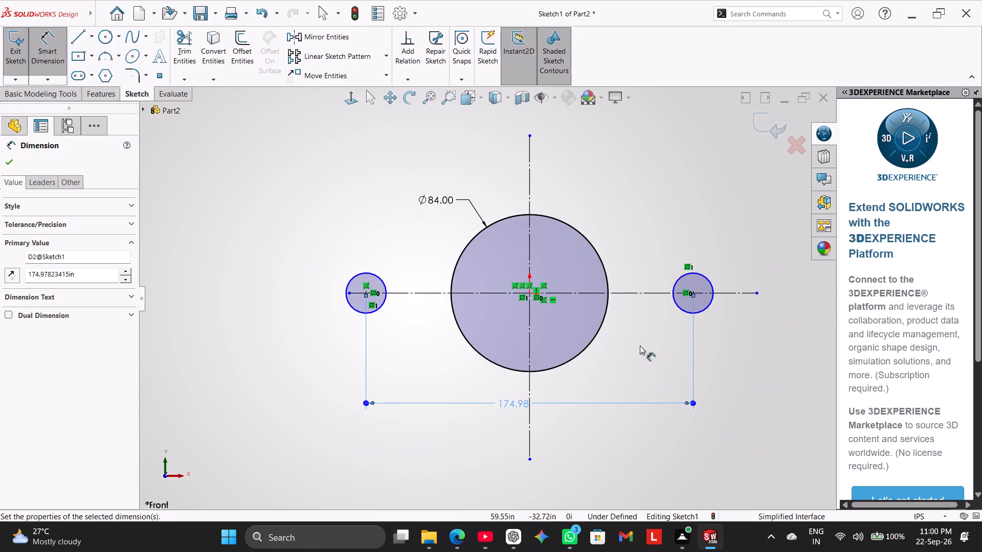
pyautogui.rightClick(633, 202)
pyautogui.click(679, 230)
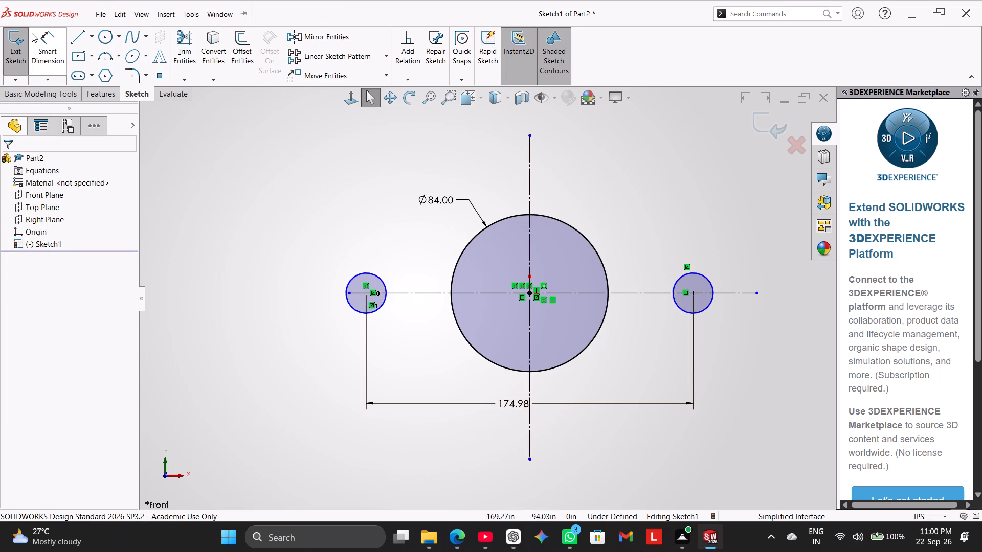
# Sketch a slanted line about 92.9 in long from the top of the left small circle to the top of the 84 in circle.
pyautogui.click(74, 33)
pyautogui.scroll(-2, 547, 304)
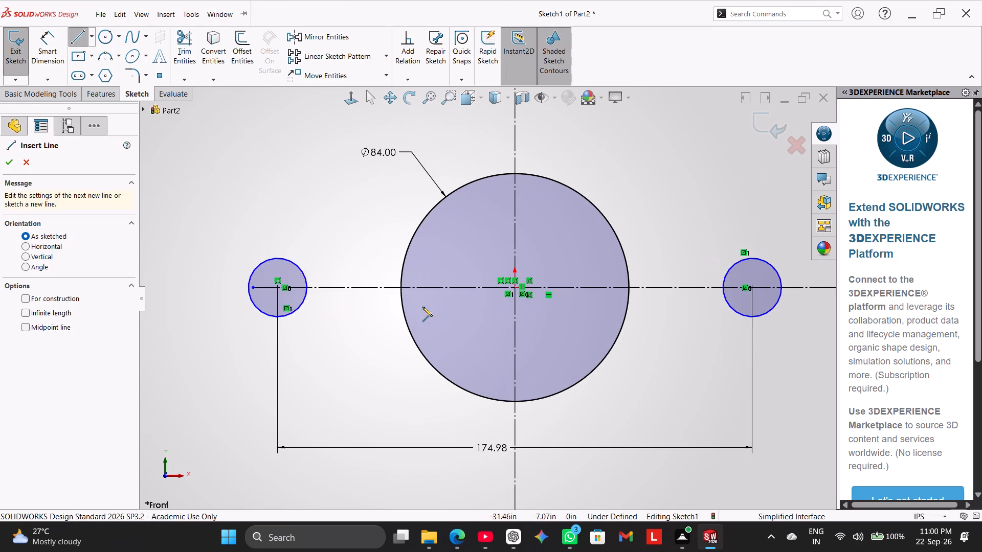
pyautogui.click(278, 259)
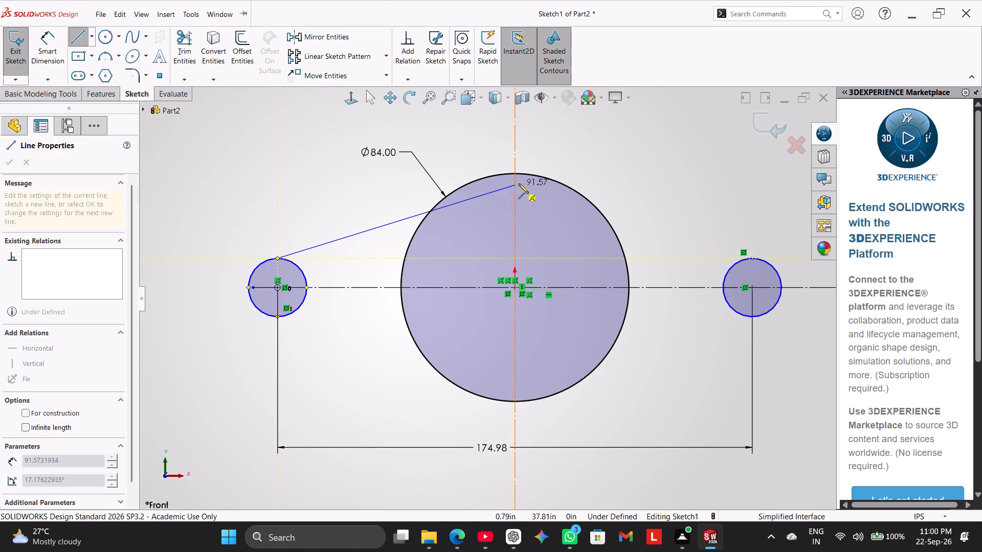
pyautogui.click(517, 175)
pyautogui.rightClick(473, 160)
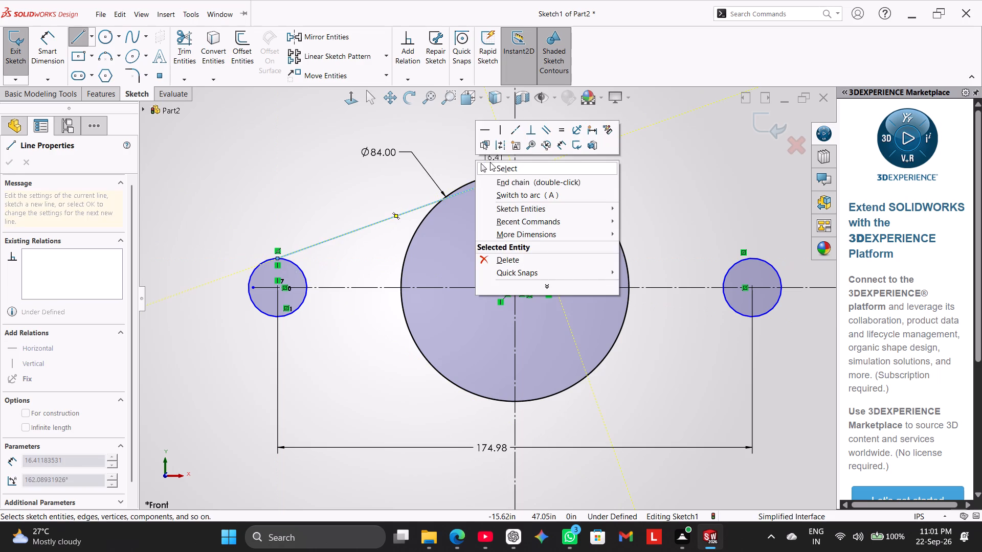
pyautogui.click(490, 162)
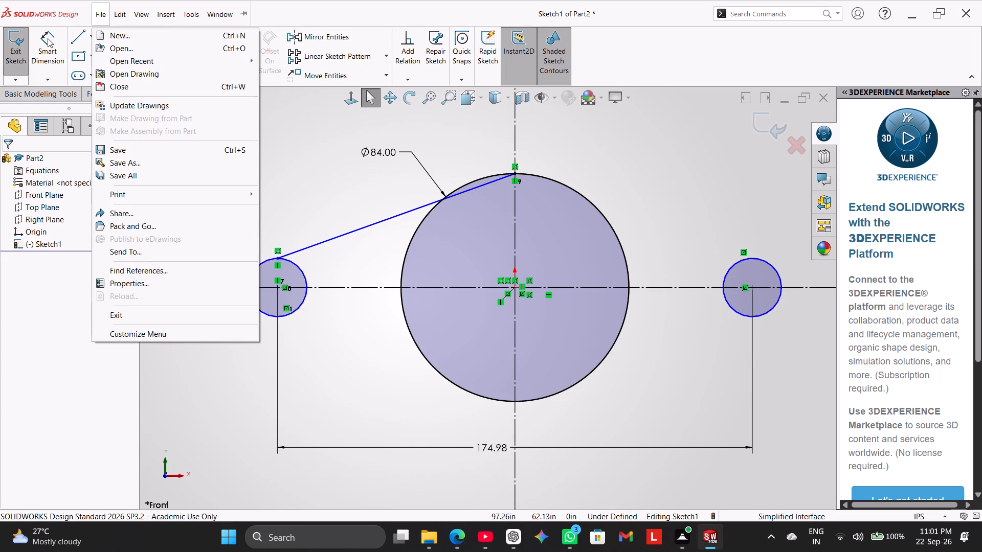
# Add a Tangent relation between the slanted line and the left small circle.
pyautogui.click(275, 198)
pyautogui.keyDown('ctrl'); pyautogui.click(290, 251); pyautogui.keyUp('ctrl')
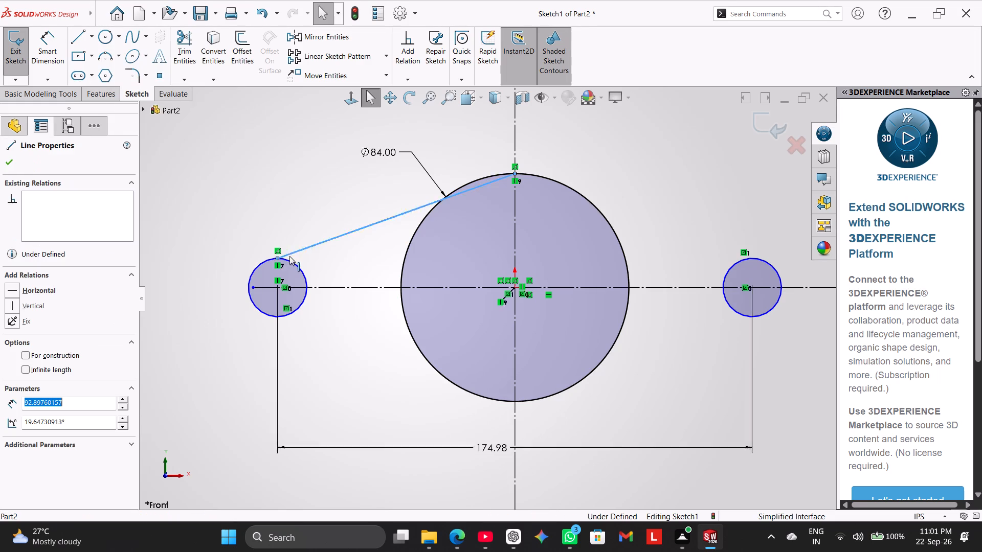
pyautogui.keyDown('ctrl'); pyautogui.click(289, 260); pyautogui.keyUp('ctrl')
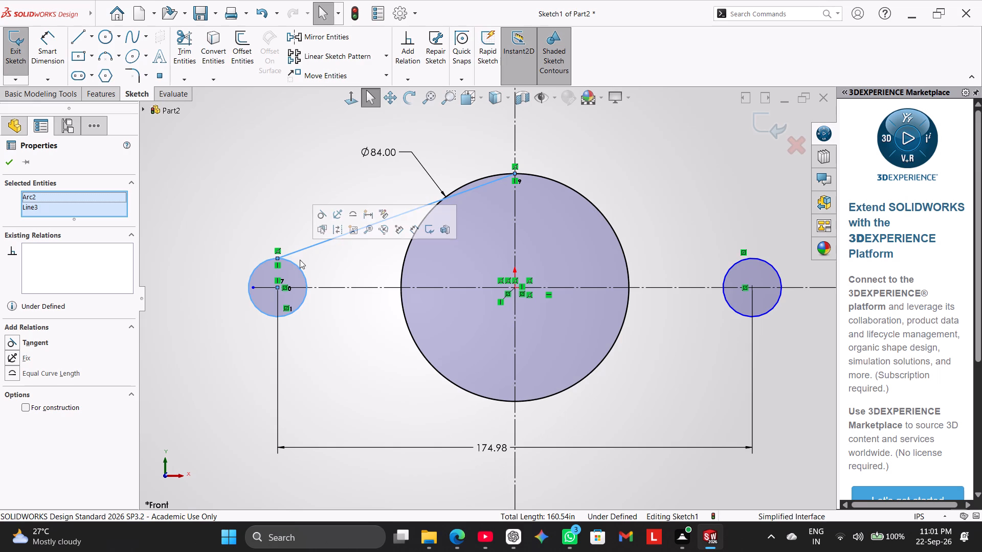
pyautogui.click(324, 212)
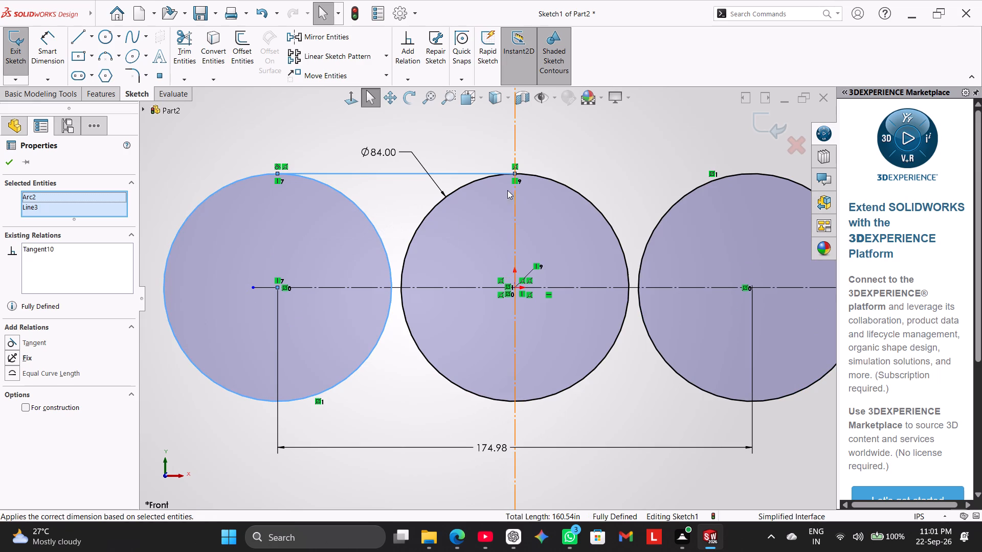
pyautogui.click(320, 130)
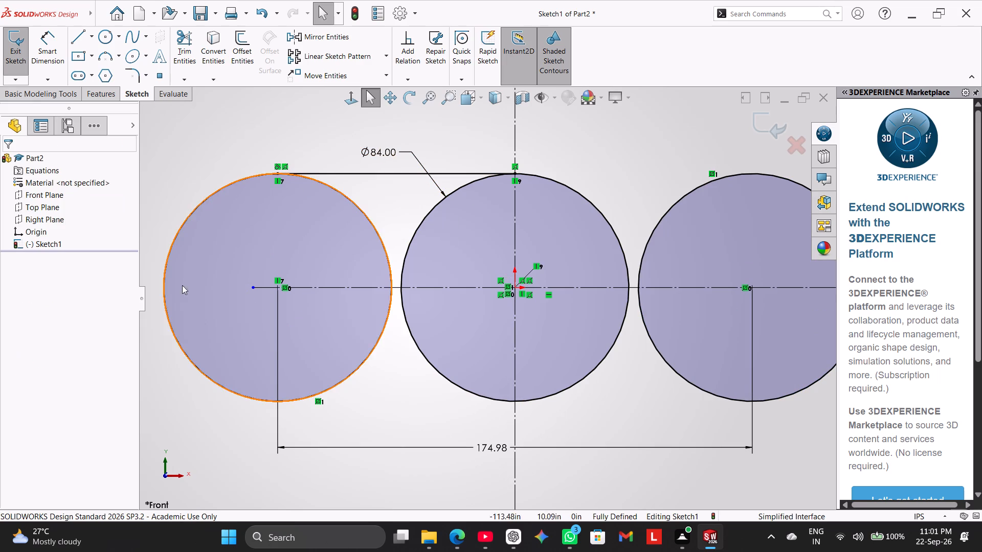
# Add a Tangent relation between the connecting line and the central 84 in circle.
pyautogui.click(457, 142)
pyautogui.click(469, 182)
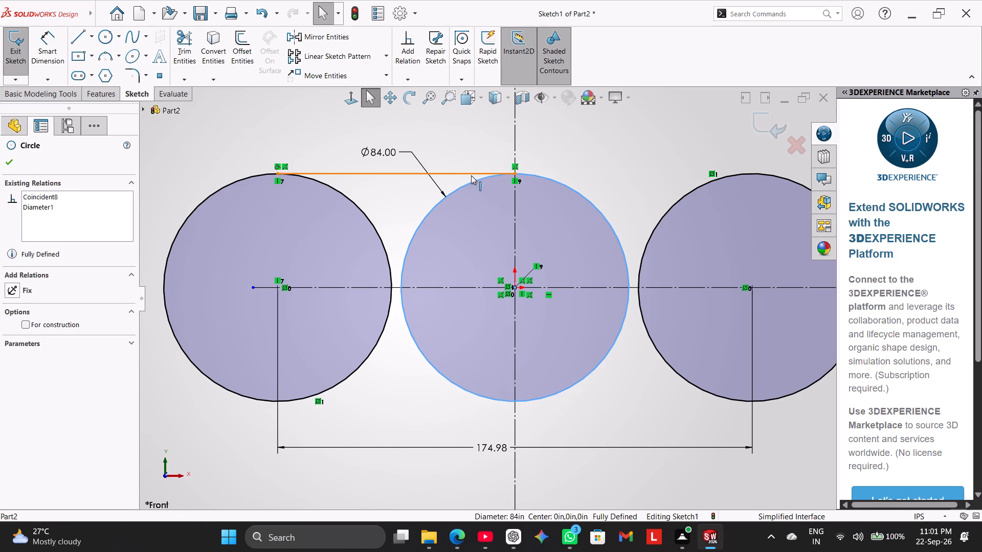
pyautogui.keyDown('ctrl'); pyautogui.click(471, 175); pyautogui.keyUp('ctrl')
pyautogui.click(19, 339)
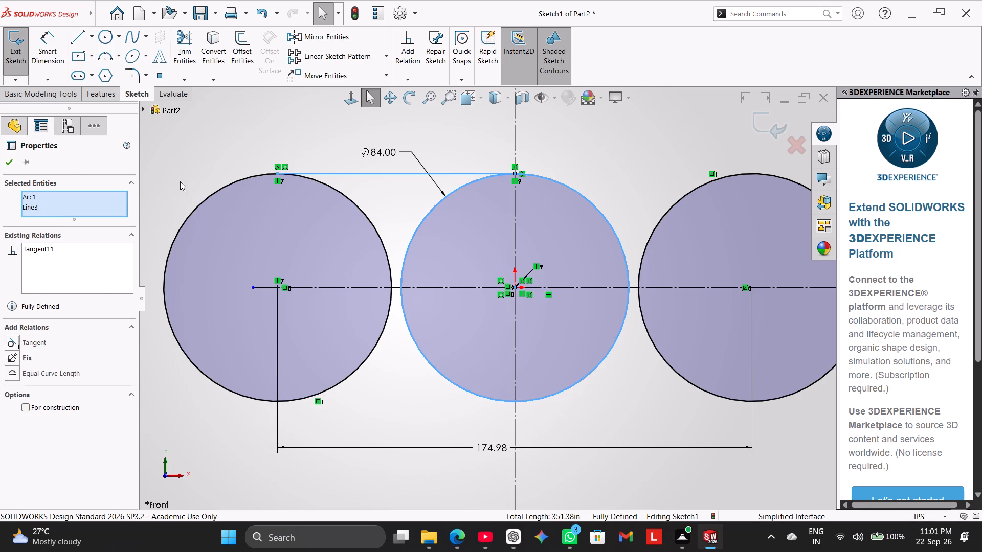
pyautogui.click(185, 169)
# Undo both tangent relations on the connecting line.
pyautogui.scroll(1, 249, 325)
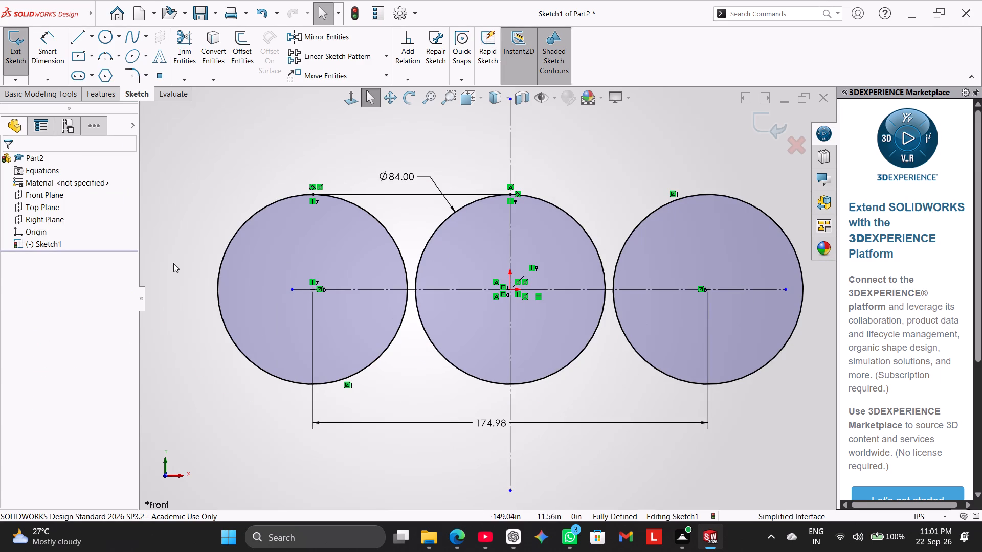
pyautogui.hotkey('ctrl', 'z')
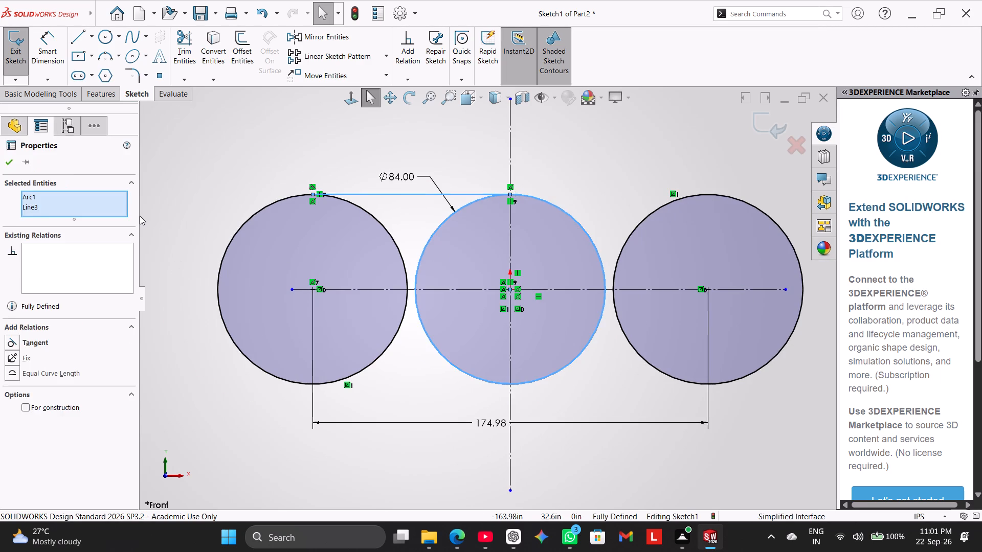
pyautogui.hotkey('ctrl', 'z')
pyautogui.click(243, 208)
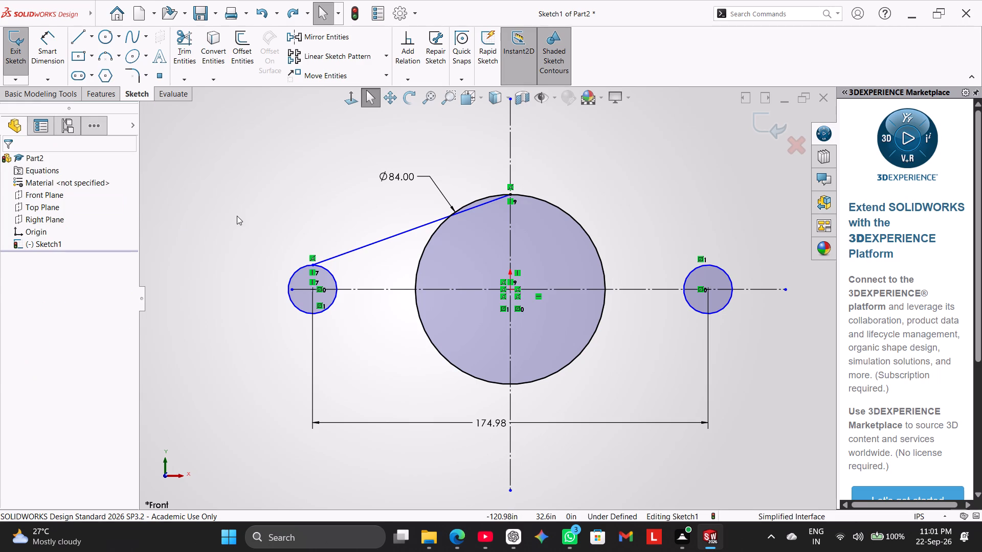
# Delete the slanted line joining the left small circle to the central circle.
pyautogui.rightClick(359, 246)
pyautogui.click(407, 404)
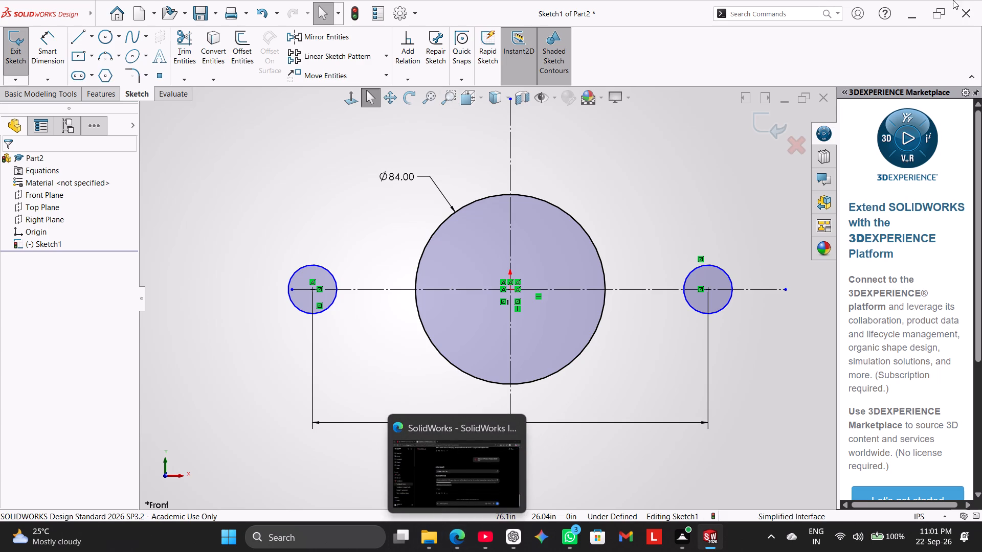
# Dimension the left small circle's diameter as 40 in, placing the dimension above and to its left.
pyautogui.moveTo(287, 157); pyautogui.dragTo(488, 169, button='right')
pyautogui.moveTo(233, 197); pyautogui.dragTo(254, 143, button='right')
pyautogui.moveTo(249, 173); pyautogui.dragTo(309, 172, button='right')
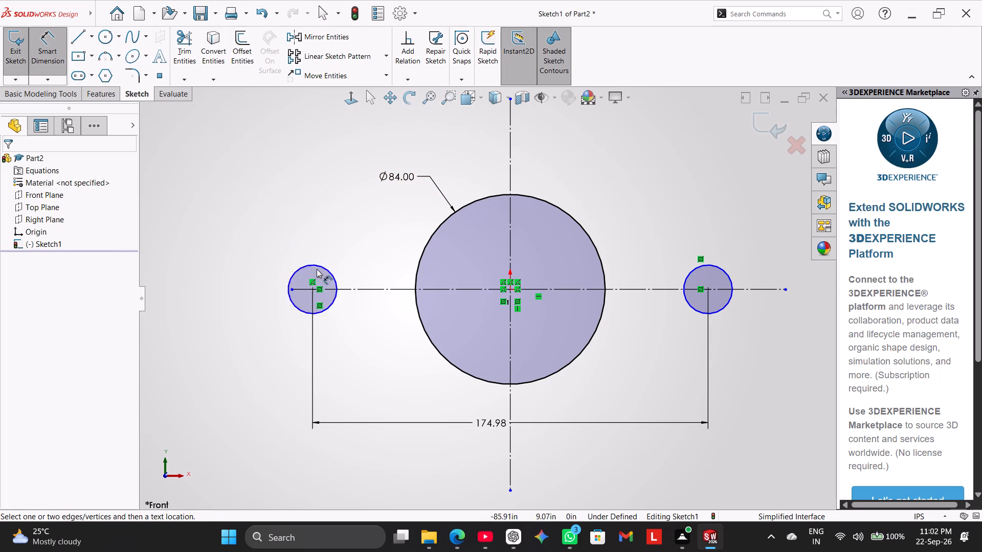
pyautogui.moveTo(279, 239); pyautogui.dragTo(320, 199, button='right')
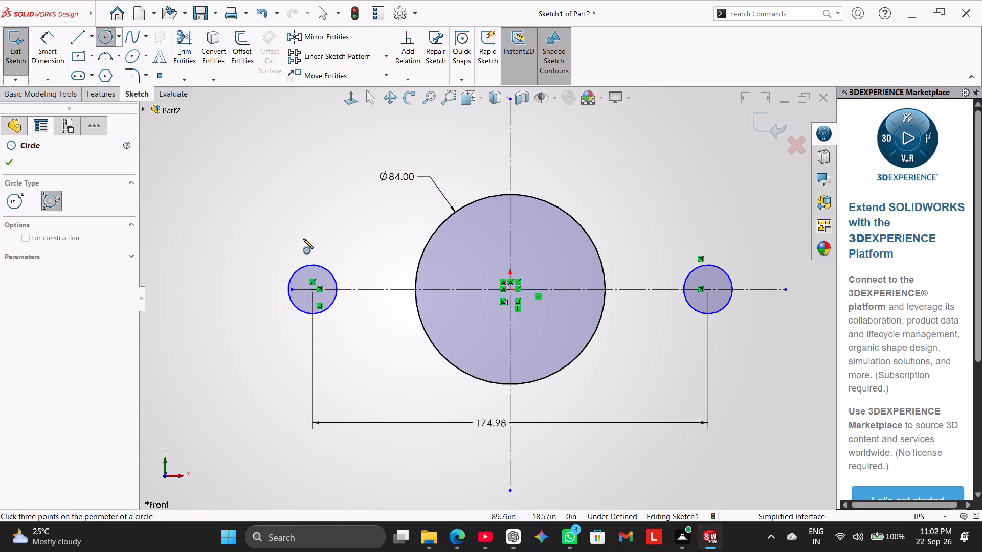
pyautogui.moveTo(301, 231); pyautogui.dragTo(370, 232, button='right')
pyautogui.moveTo(316, 265); pyautogui.dragTo(308, 249)
pyautogui.click(244, 205)
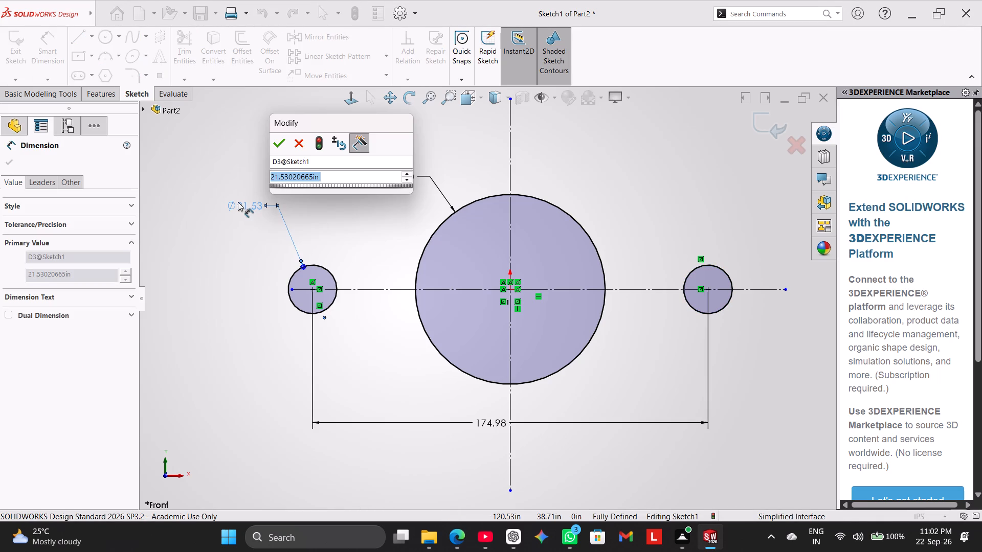
pyautogui.write('40')
pyautogui.press('Return')
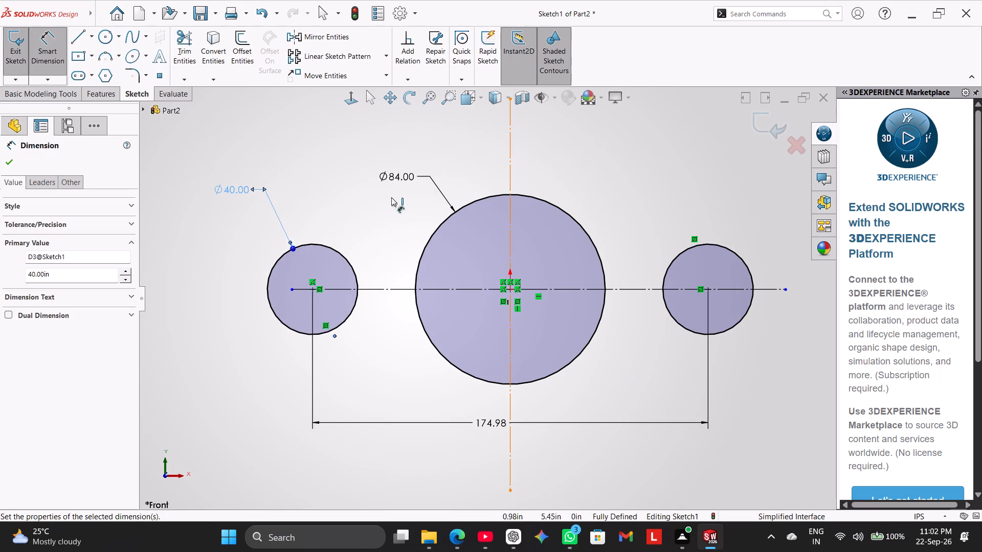
pyautogui.rightClick(306, 143)
pyautogui.click(354, 172)
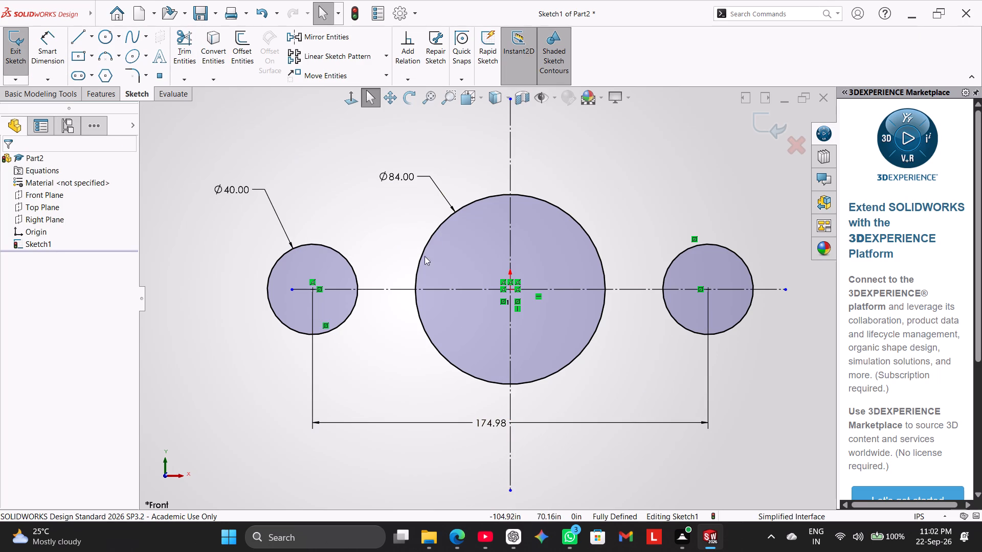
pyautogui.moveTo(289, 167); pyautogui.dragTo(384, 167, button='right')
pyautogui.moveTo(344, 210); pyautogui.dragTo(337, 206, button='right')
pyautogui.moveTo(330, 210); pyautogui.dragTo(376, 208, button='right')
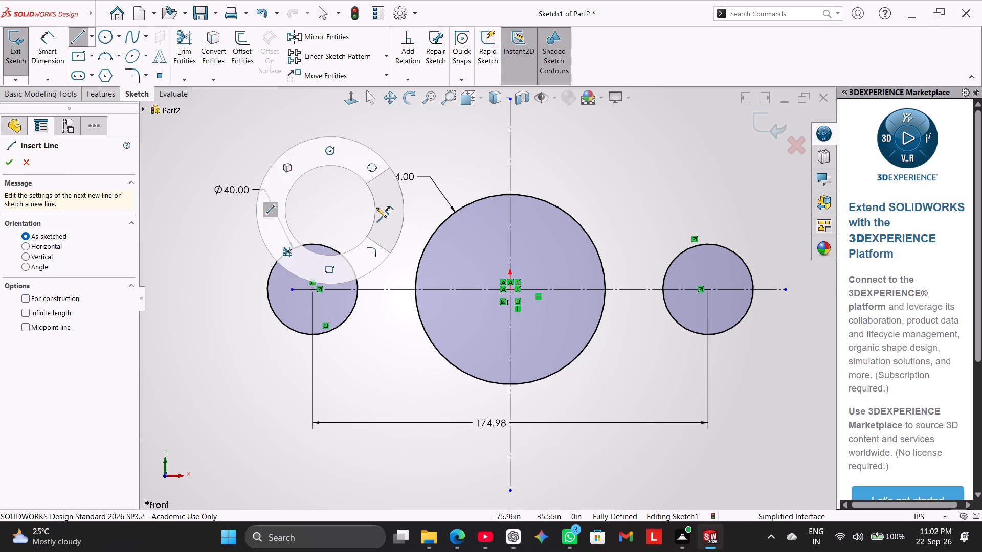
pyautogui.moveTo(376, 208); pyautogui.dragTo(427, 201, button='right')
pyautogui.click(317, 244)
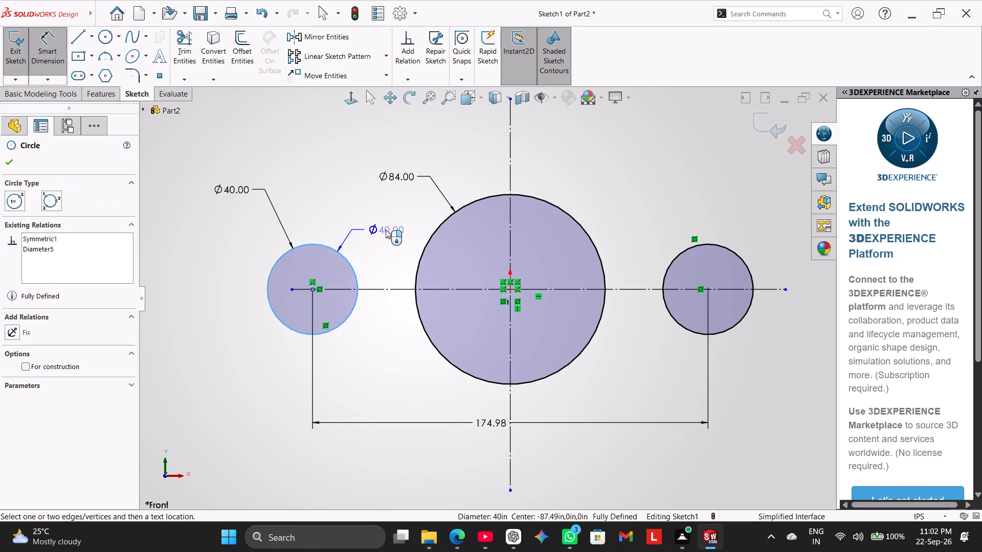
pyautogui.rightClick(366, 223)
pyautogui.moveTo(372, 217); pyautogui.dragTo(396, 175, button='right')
# Sketch a line about 84.7 in long, tangent to the tops of the left small circle and the central circle.
pyautogui.moveTo(386, 211); pyautogui.dragTo(319, 211, button='right')
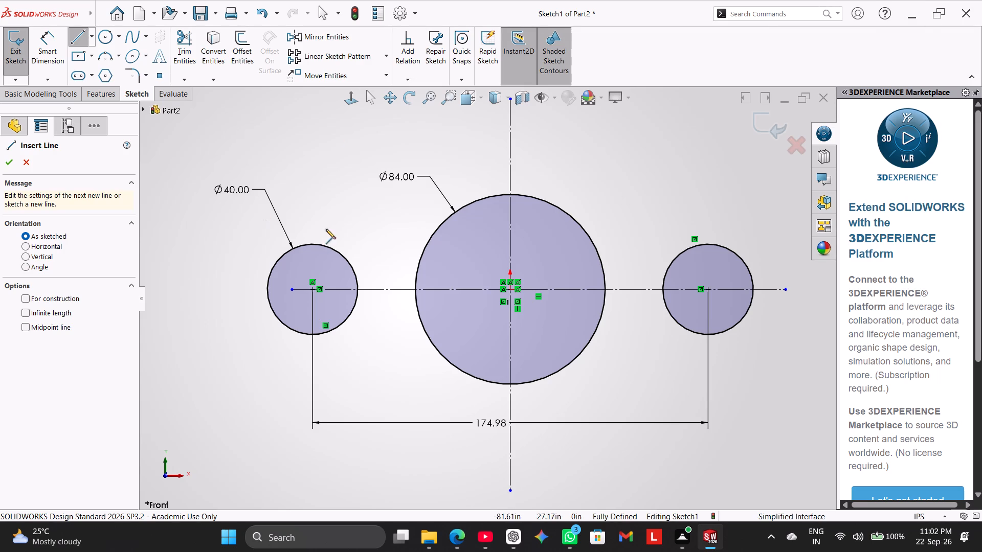
pyautogui.click(301, 245)
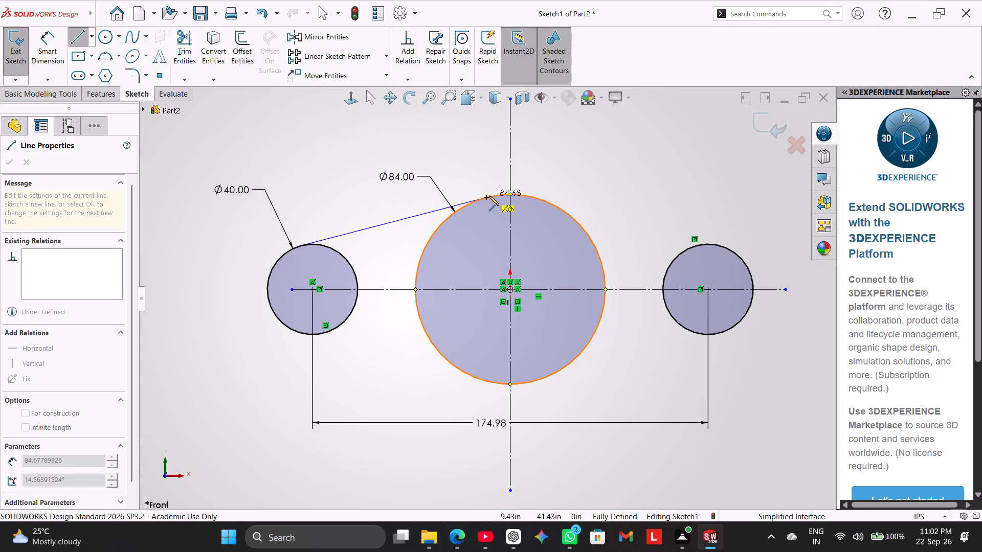
pyautogui.click(487, 198)
pyautogui.rightClick(471, 170)
pyautogui.click(494, 177)
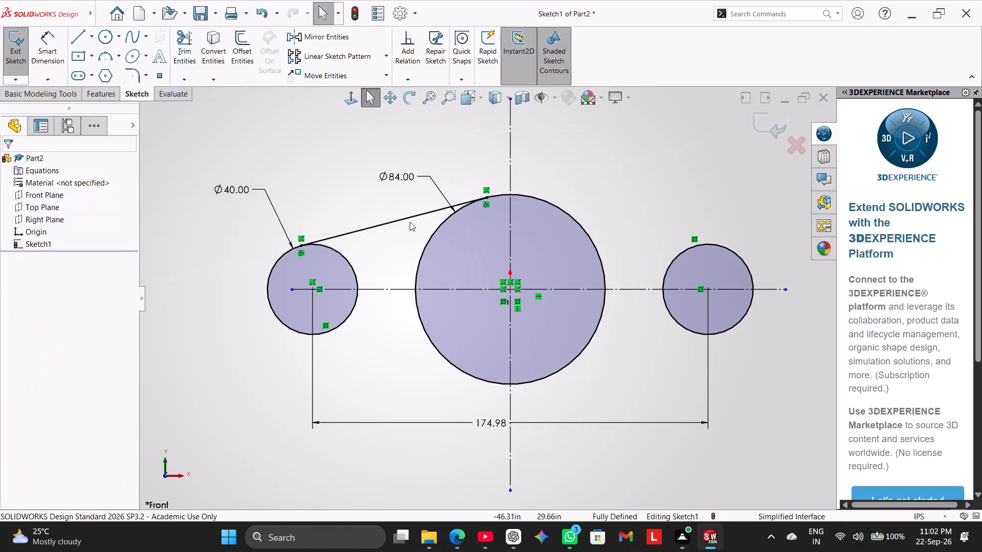
pyautogui.rightClick(326, 166)
pyautogui.click(304, 171)
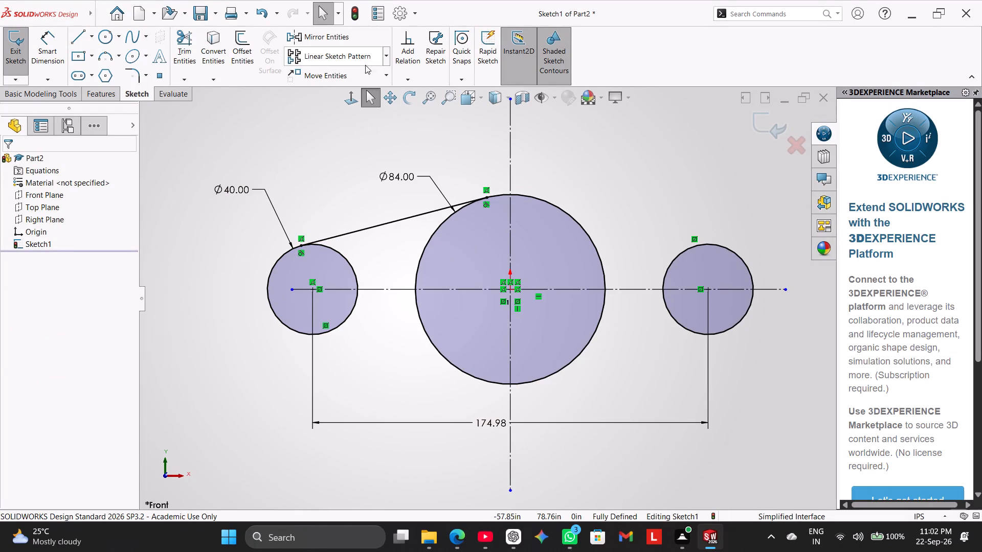
# Mirror the upper tangent line about the horizontal centerline.
pyautogui.click(347, 38)
pyautogui.click(370, 228)
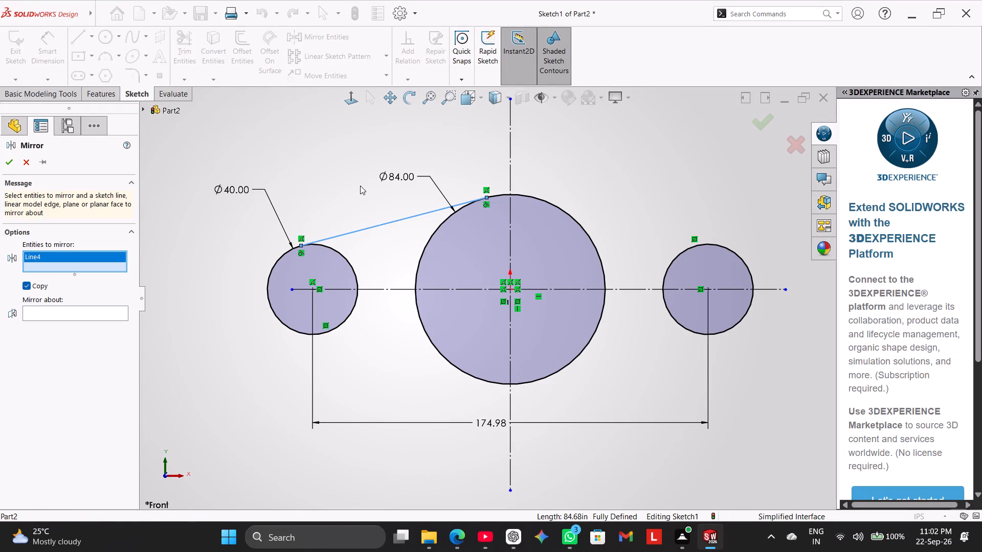
pyautogui.rightClick(360, 186)
pyautogui.rightClick(360, 186)
pyautogui.tripleClick(327, 192)
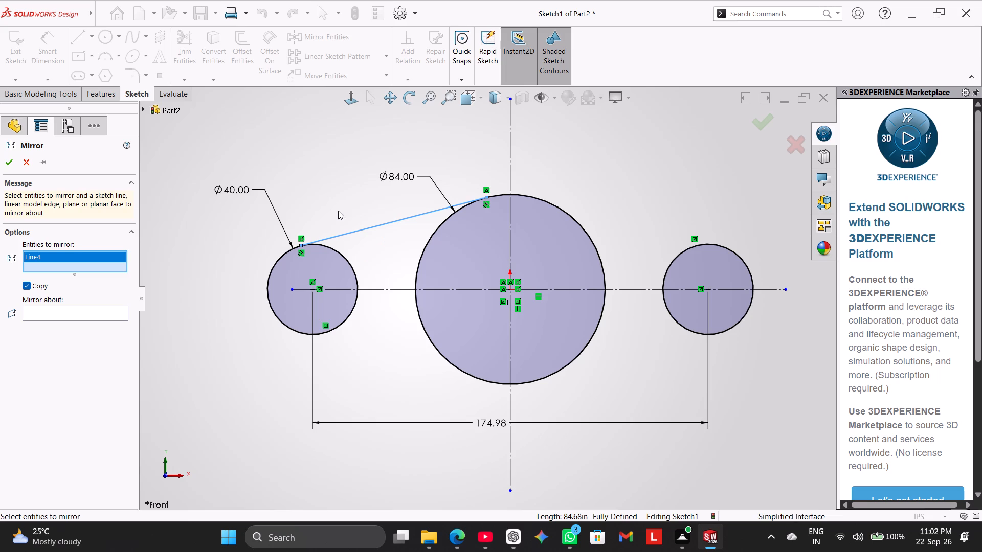
pyautogui.doubleClick(338, 211)
pyautogui.rightClick(364, 330)
pyautogui.rightClick(364, 330)
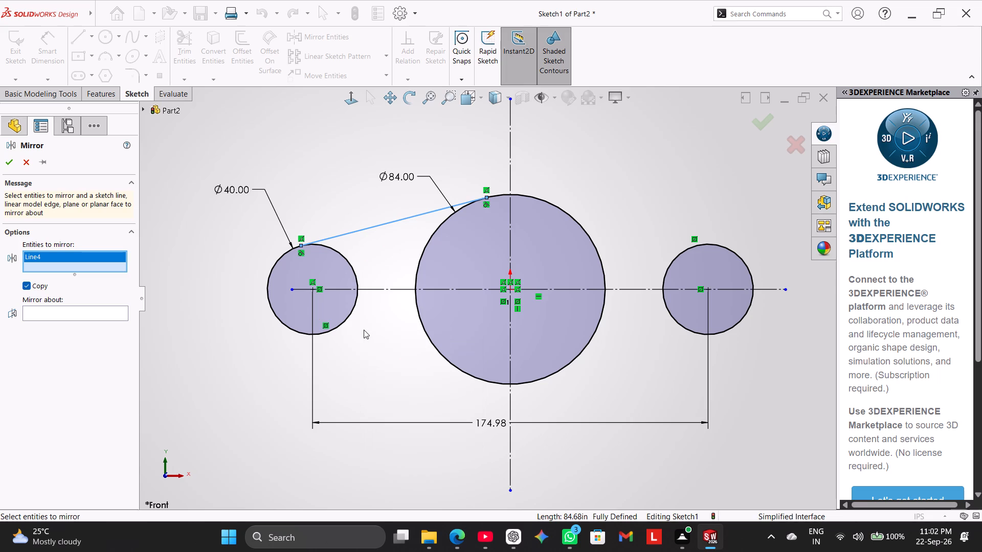
pyautogui.doubleClick(364, 328)
pyautogui.middleClick(365, 325)
pyautogui.scroll(-1, 369, 332)
pyautogui.scroll(1, 369, 332)
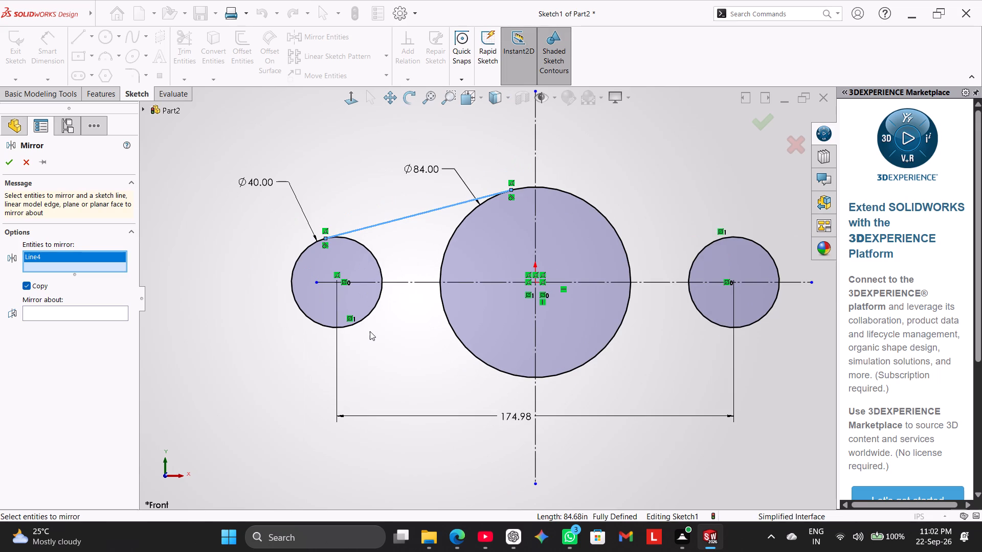
pyautogui.doubleClick(269, 352)
pyautogui.rightClick(271, 335)
pyautogui.rightClick(271, 334)
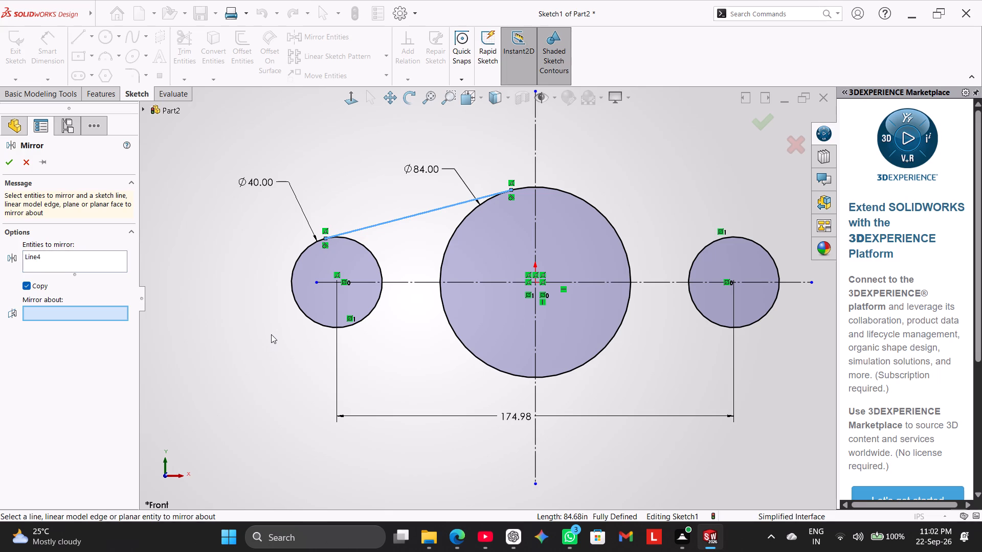
pyautogui.click(390, 282)
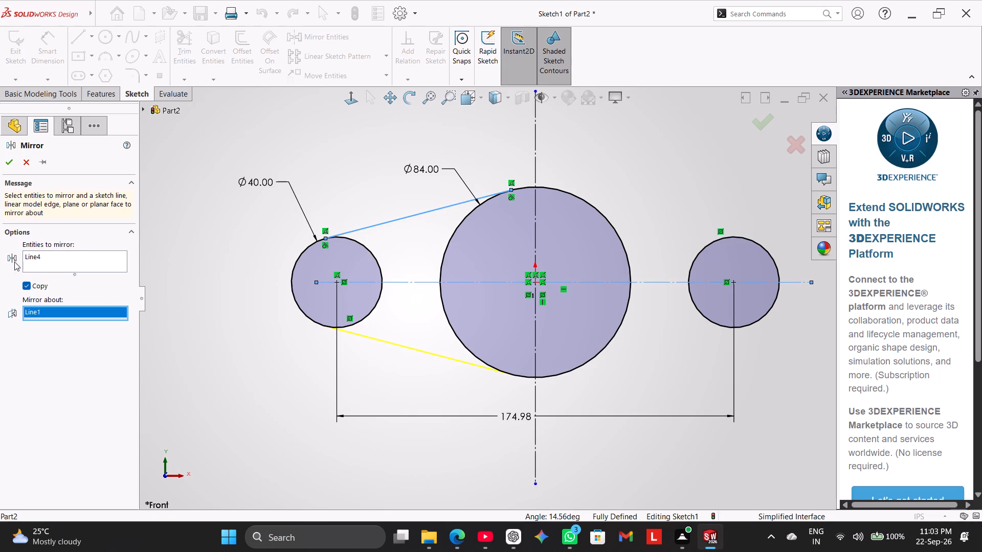
pyautogui.click(10, 166)
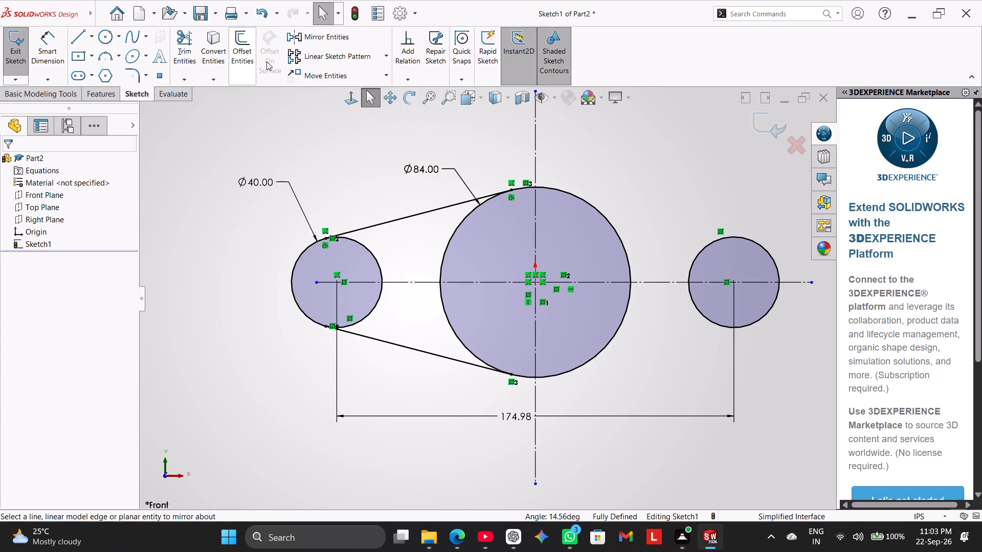
# Mirror the upper and lower tangent lines about the vertical centerline to connect the central circle with the right small circle.
pyautogui.click(294, 36)
pyautogui.click(393, 219)
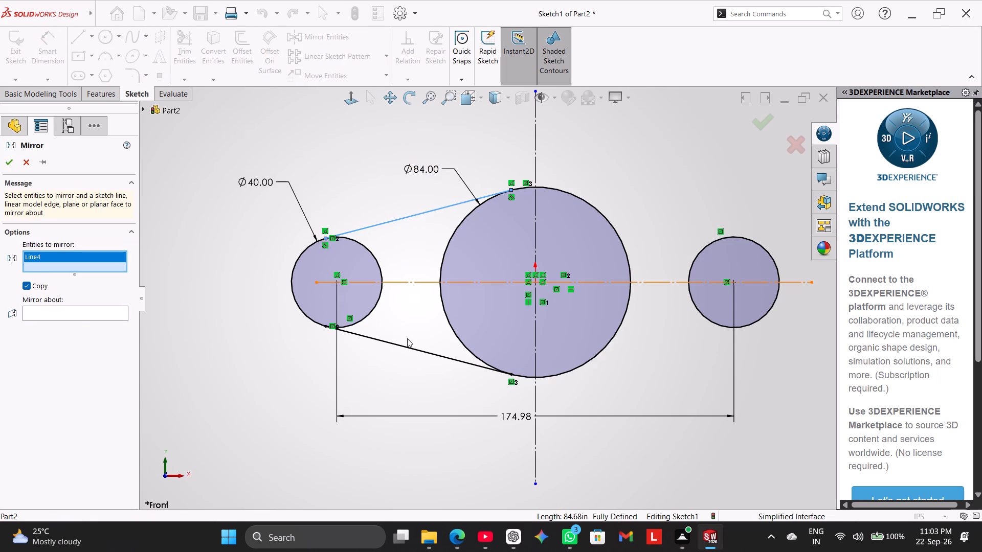
pyautogui.click(412, 349)
pyautogui.rightClick(415, 307)
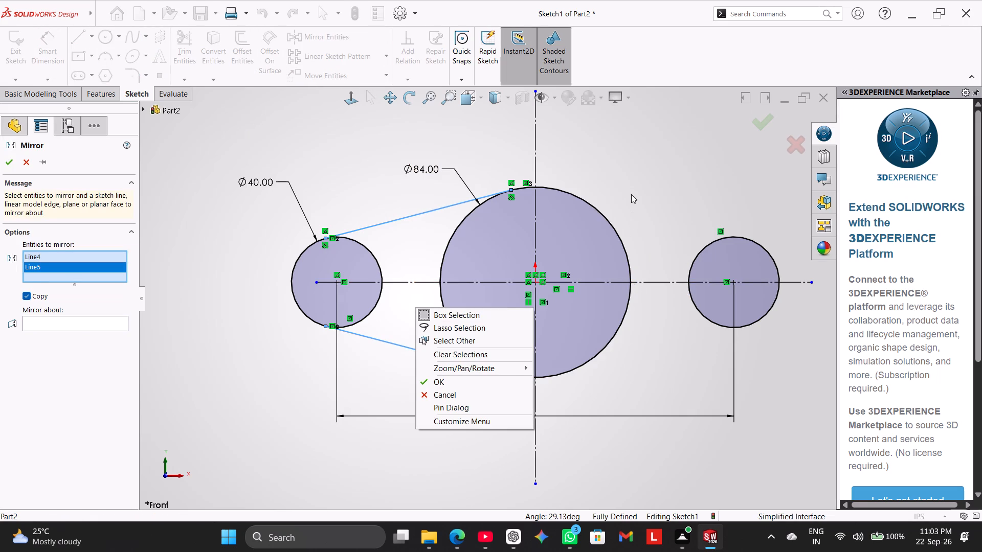
pyautogui.click(631, 191)
pyautogui.middleClick(631, 191)
pyautogui.rightClick(631, 191)
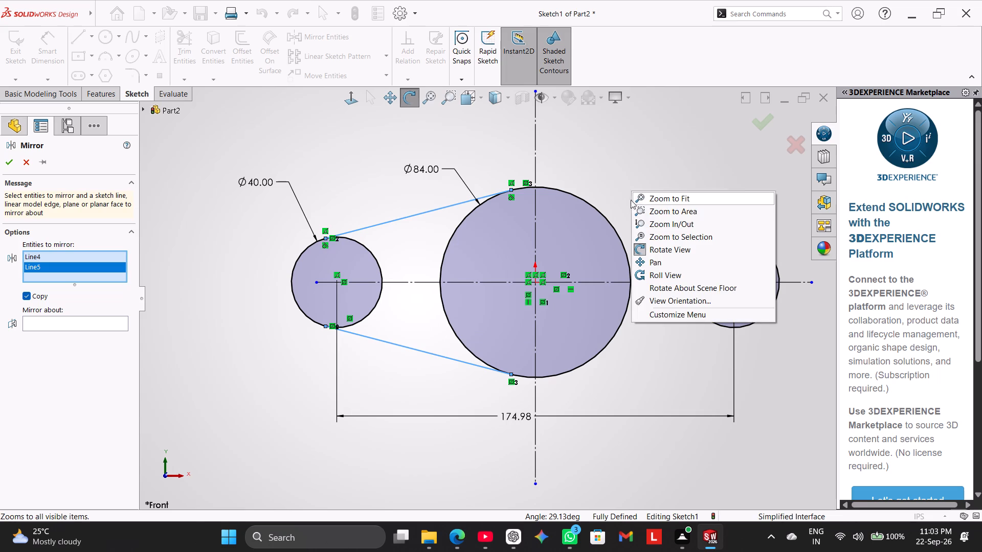
pyautogui.click(614, 170)
pyautogui.rightClick(252, 350)
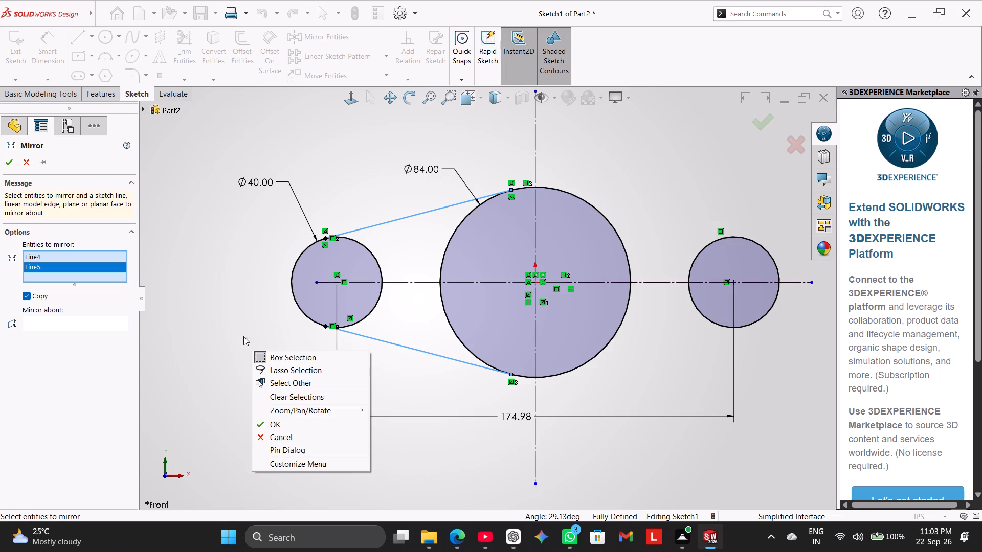
pyautogui.click(233, 314)
pyautogui.rightClick(233, 314)
pyautogui.click(233, 314)
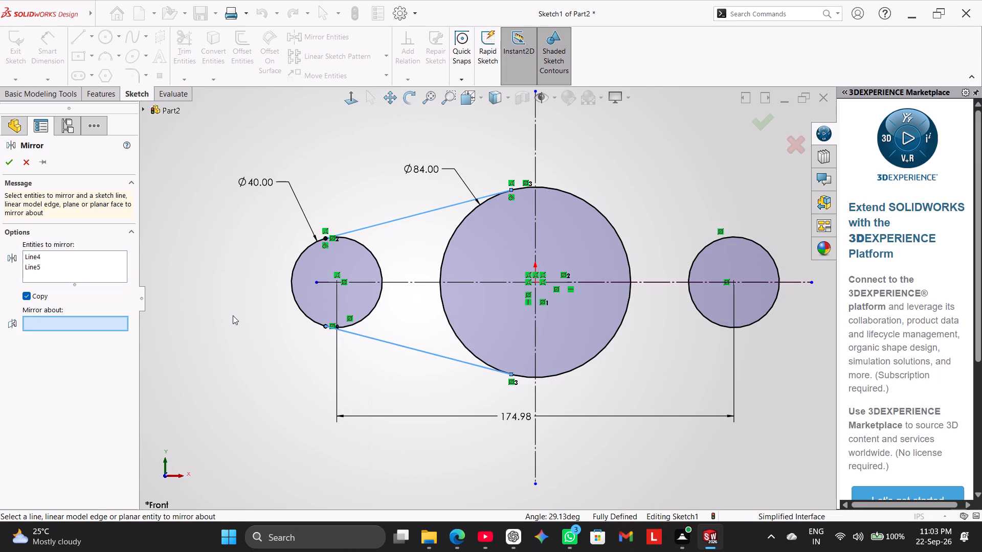
pyautogui.click(646, 282)
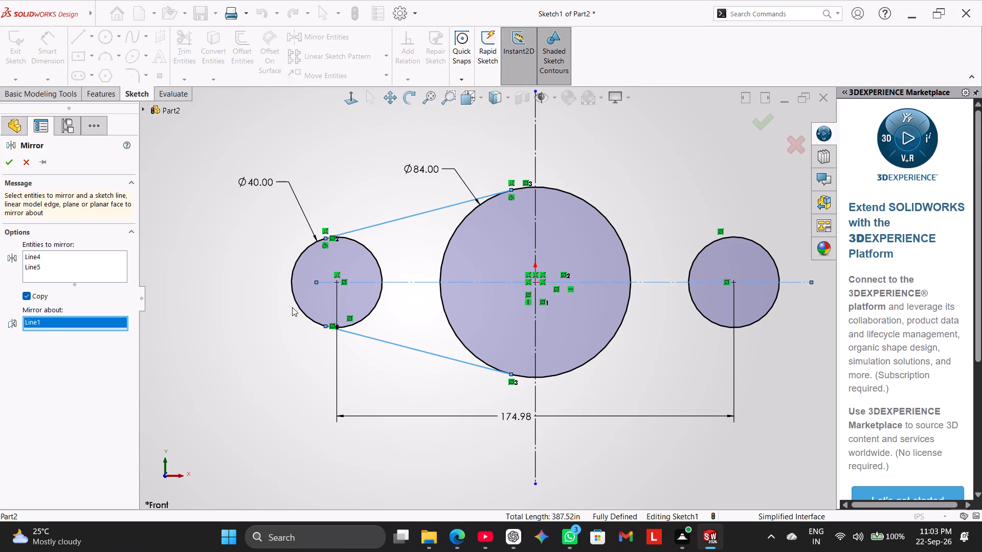
pyautogui.click(196, 303)
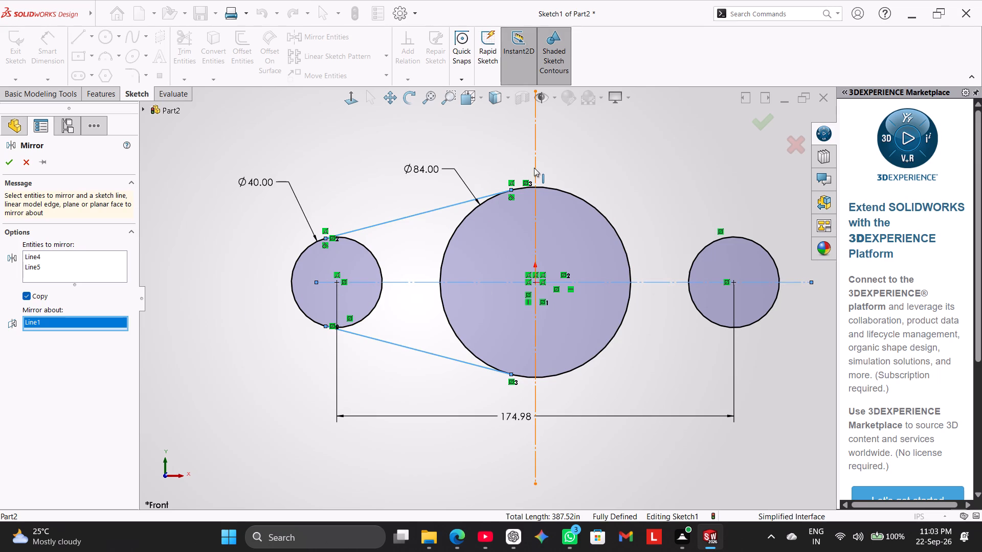
pyautogui.click(538, 169)
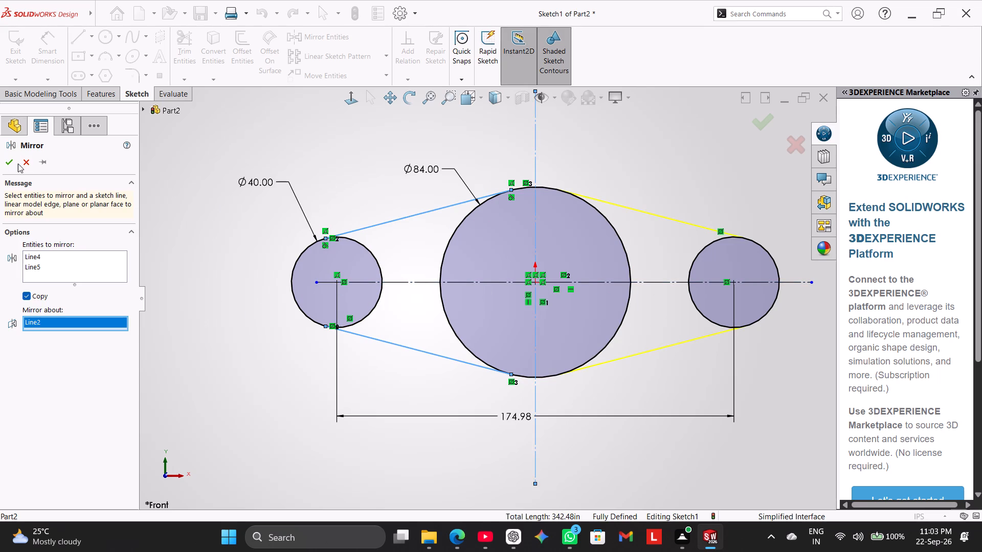
pyautogui.click(11, 161)
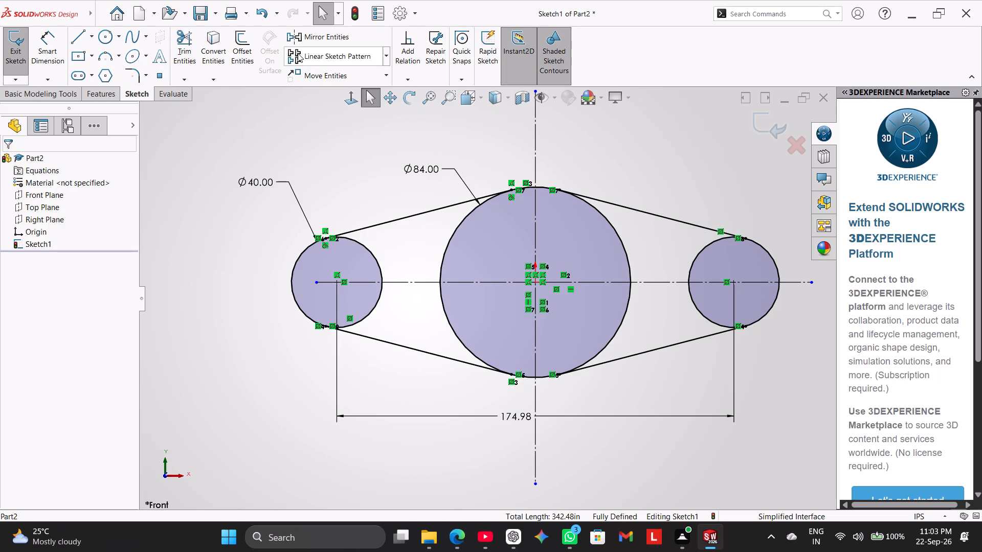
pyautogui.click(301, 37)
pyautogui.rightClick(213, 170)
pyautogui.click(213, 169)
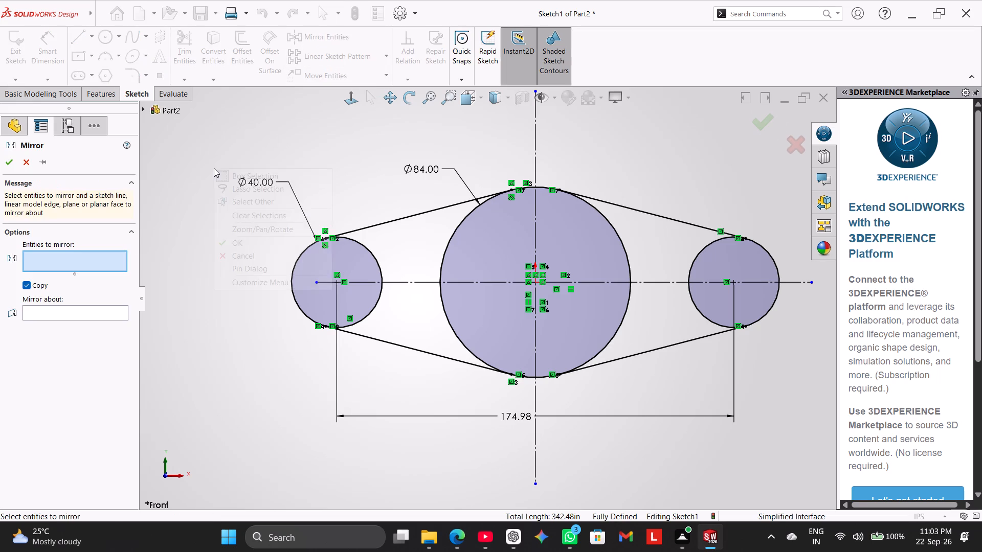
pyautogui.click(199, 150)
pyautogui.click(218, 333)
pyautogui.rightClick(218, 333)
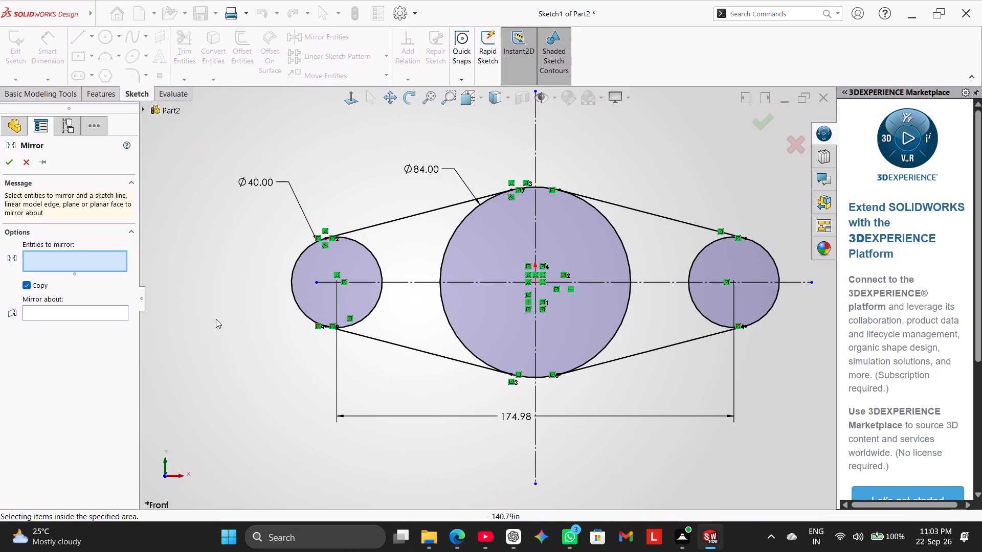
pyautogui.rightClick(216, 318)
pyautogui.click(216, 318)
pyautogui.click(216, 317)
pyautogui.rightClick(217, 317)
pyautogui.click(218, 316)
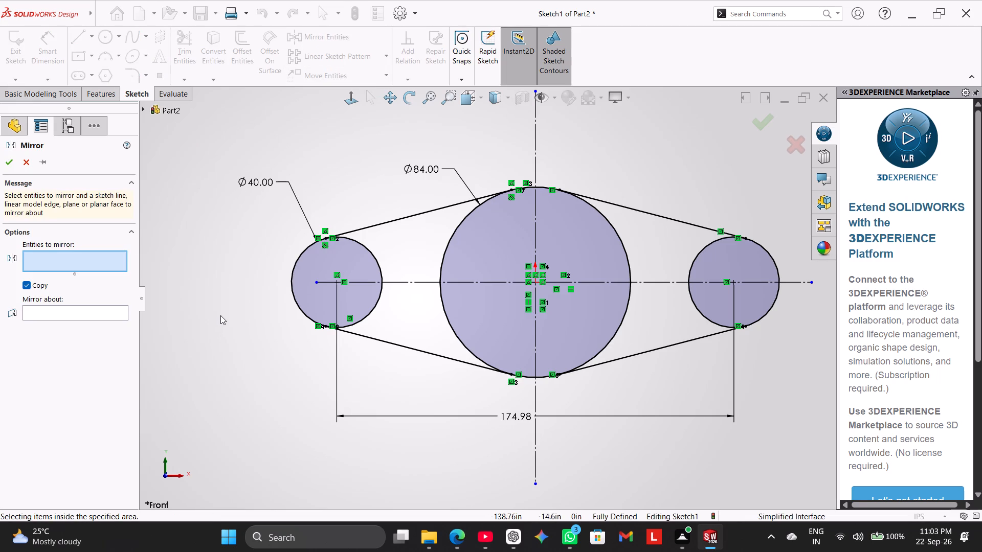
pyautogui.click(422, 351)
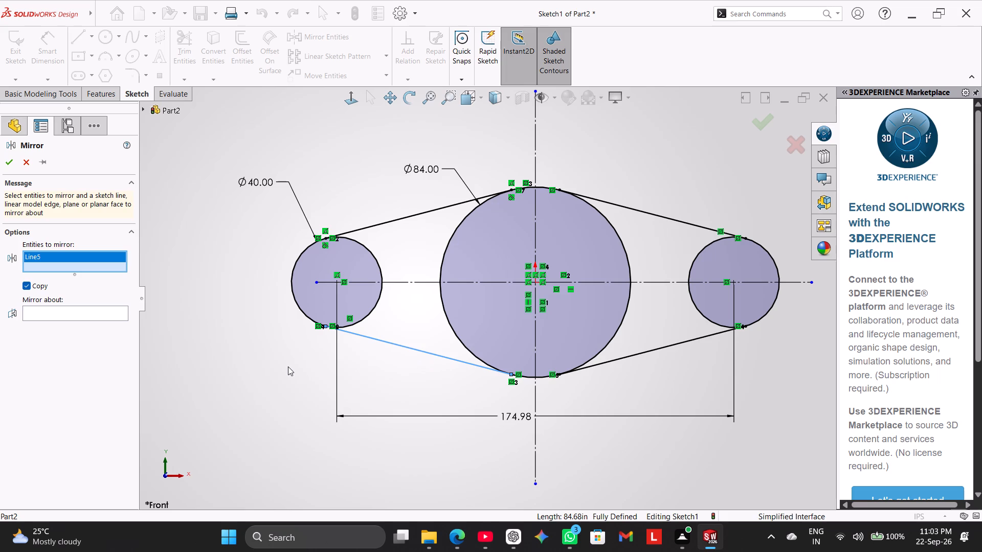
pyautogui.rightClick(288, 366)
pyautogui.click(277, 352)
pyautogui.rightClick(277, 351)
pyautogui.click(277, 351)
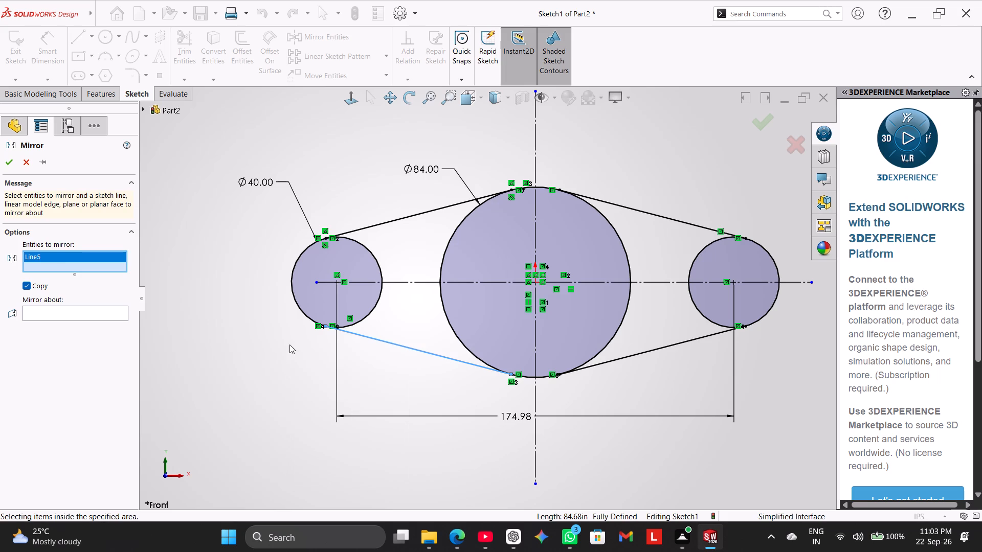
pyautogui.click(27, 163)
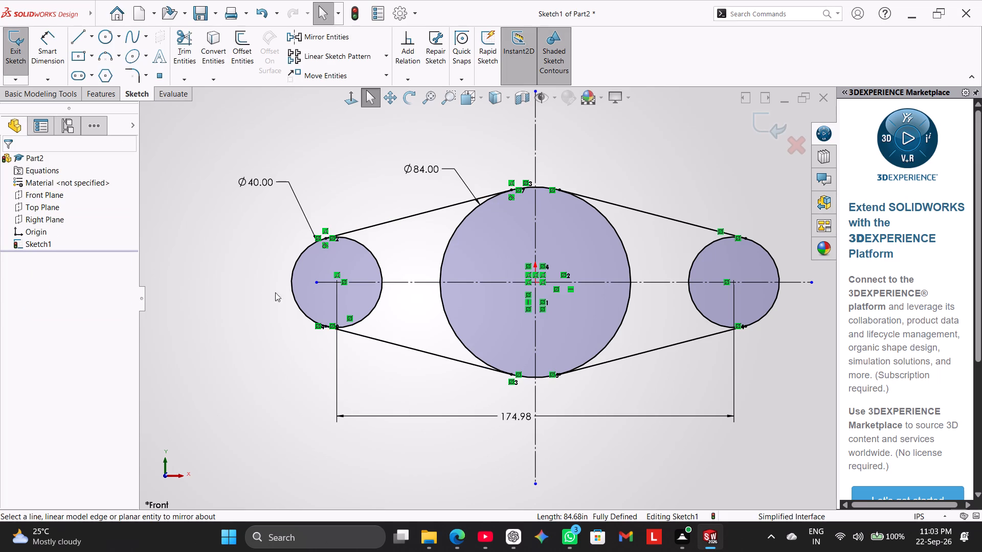
# Trim away the left and right arcs of the central circle between the upper and lower tangent lines.
pyautogui.scroll(-1, 746, 281)
pyautogui.scroll(1, 502, 275)
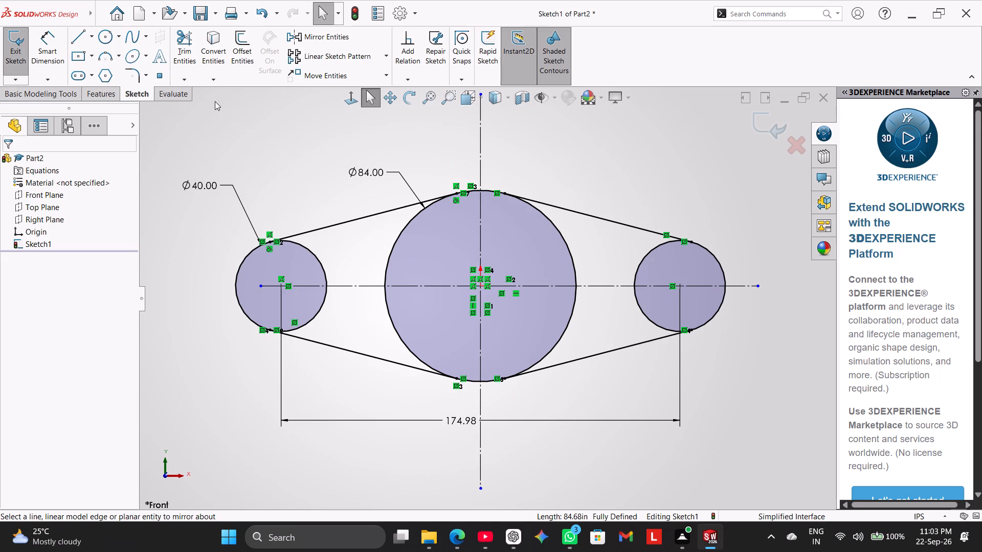
pyautogui.click(264, 150)
pyautogui.moveTo(264, 150); pyautogui.dragTo(247, 168, button='right')
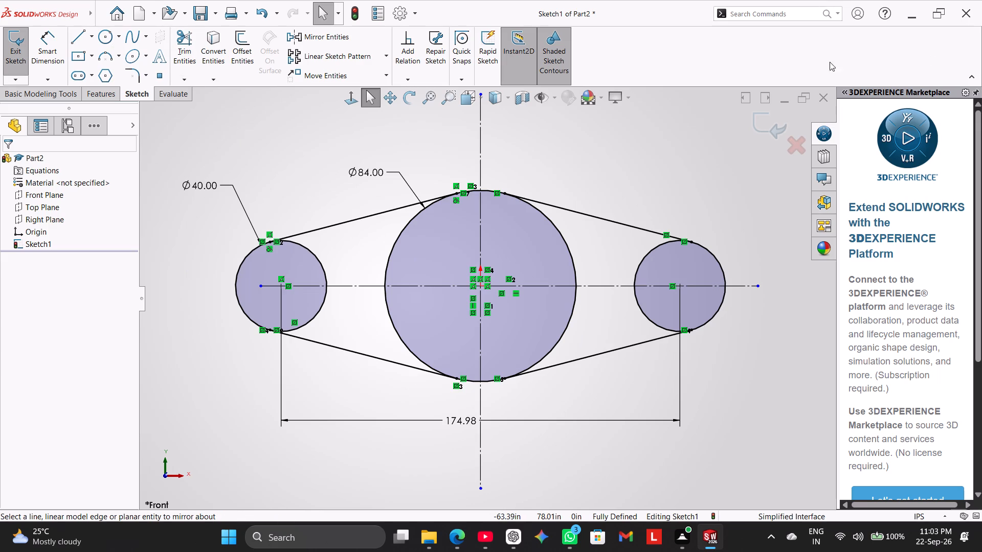
pyautogui.moveTo(261, 118); pyautogui.dragTo(144, 205, button='right')
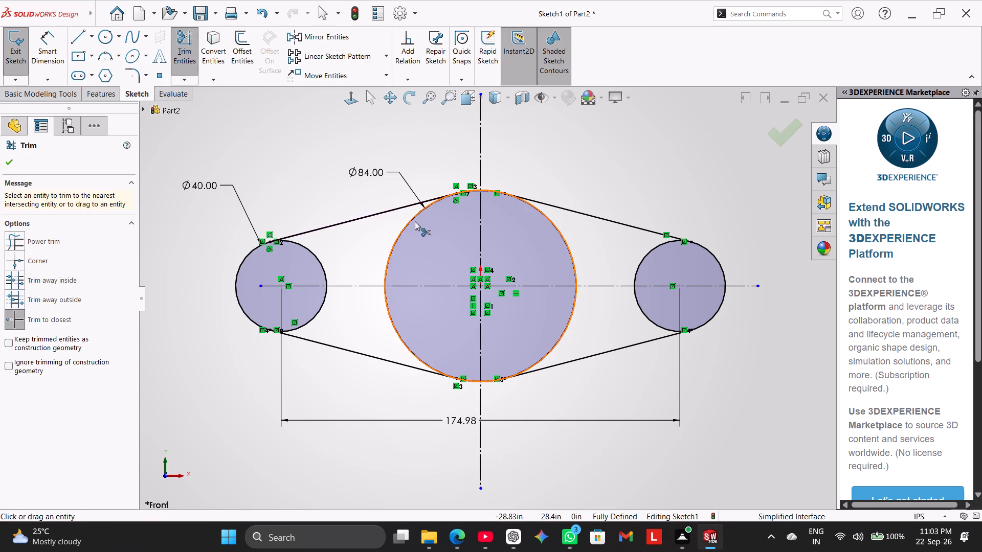
pyautogui.click(398, 239)
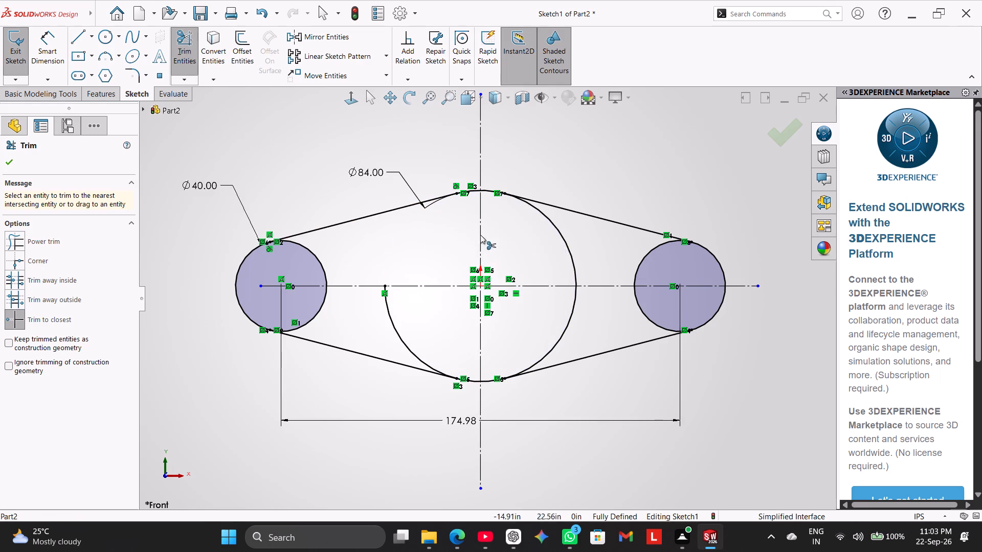
pyautogui.click(563, 240)
pyautogui.click(566, 325)
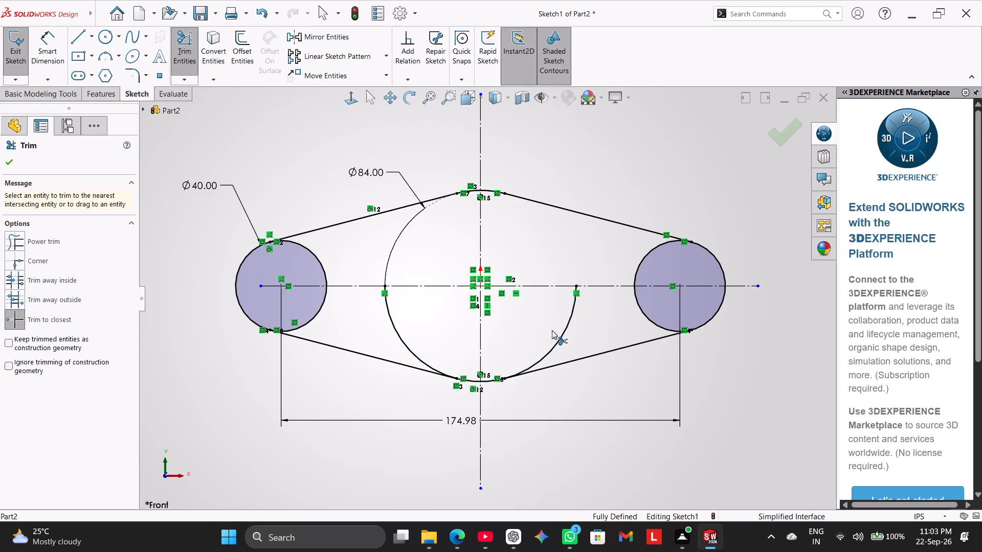
pyautogui.click(401, 341)
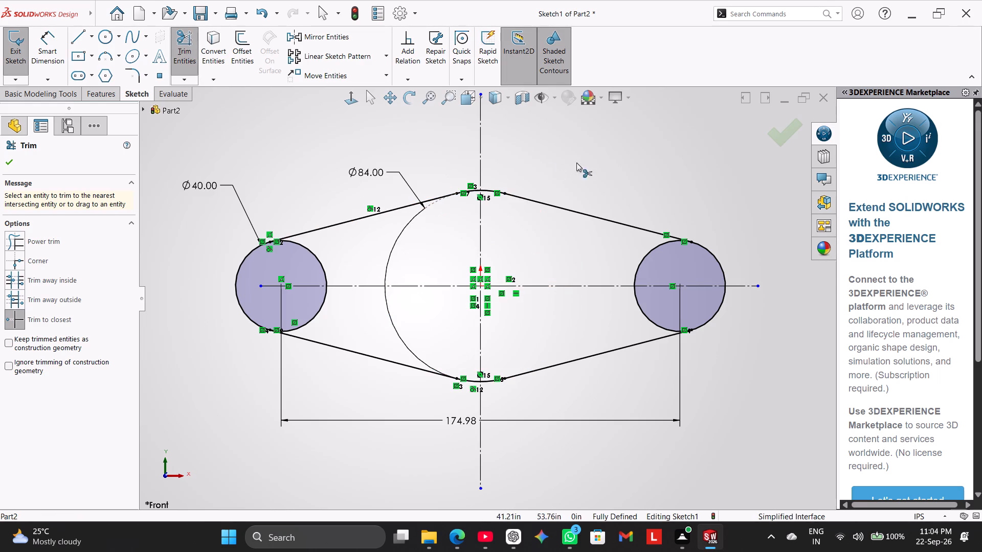
# Reposition the central circle's diameter dimension above the top arc, just beside the vertical centerline.
pyautogui.moveTo(369, 169); pyautogui.dragTo(403, 167)
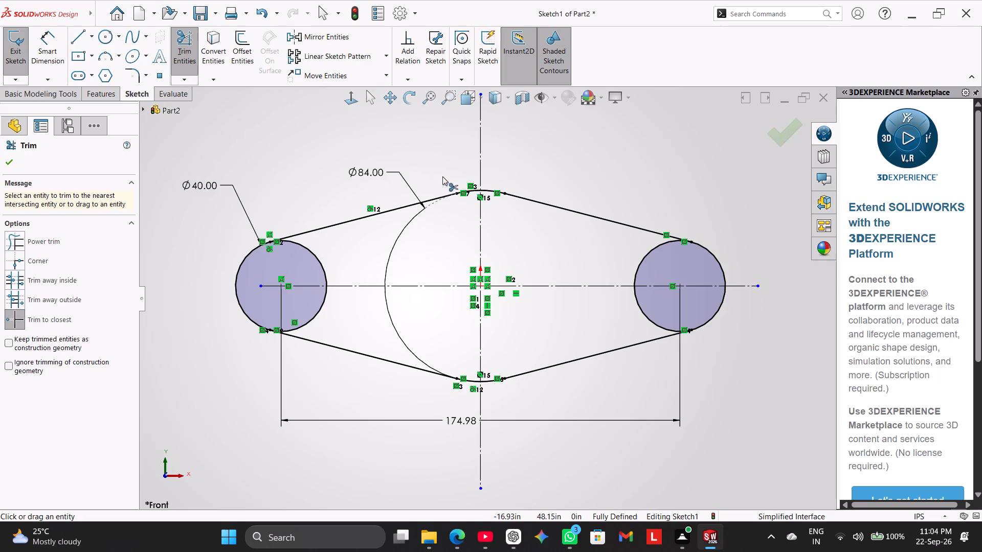
pyautogui.rightClick(330, 144)
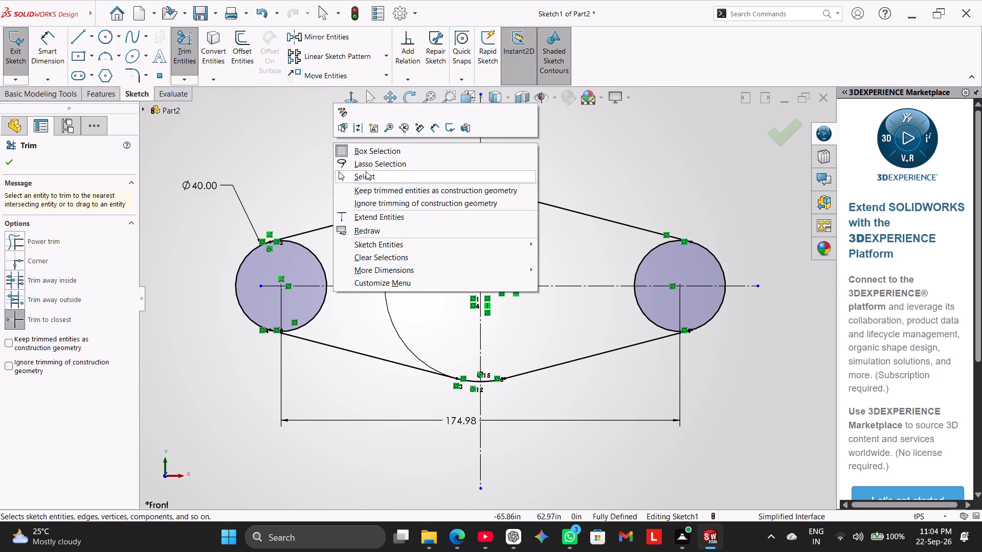
pyautogui.click(366, 171)
pyautogui.moveTo(362, 172); pyautogui.dragTo(446, 168)
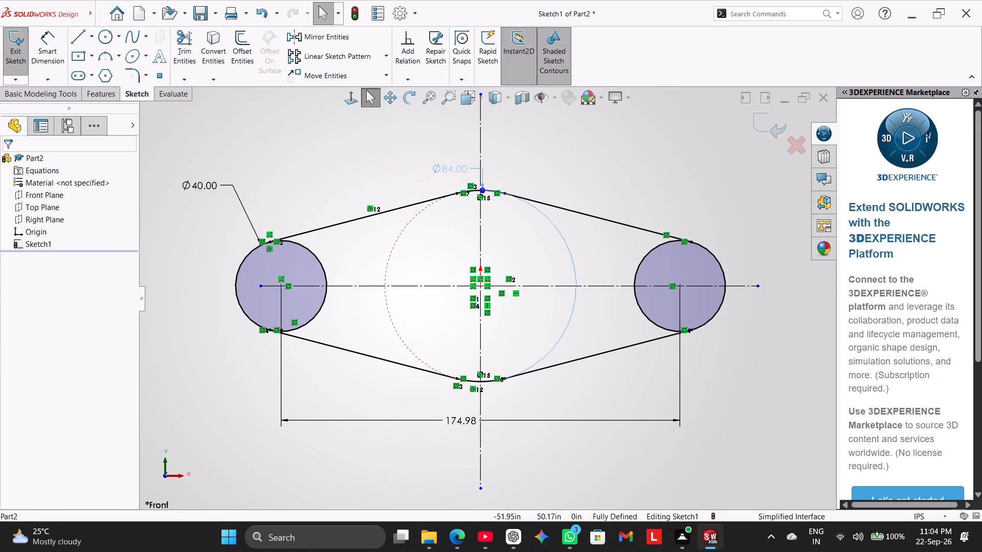
pyautogui.click(340, 152)
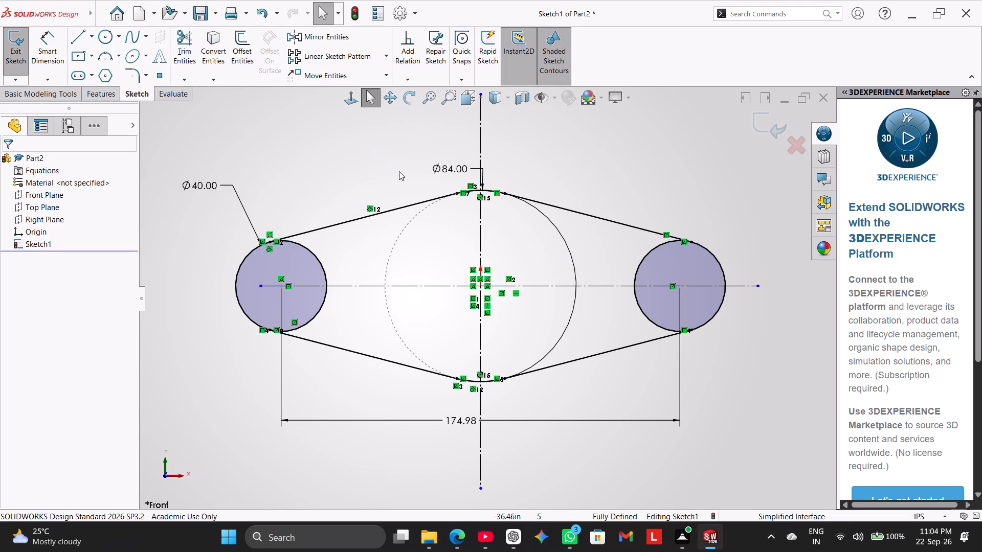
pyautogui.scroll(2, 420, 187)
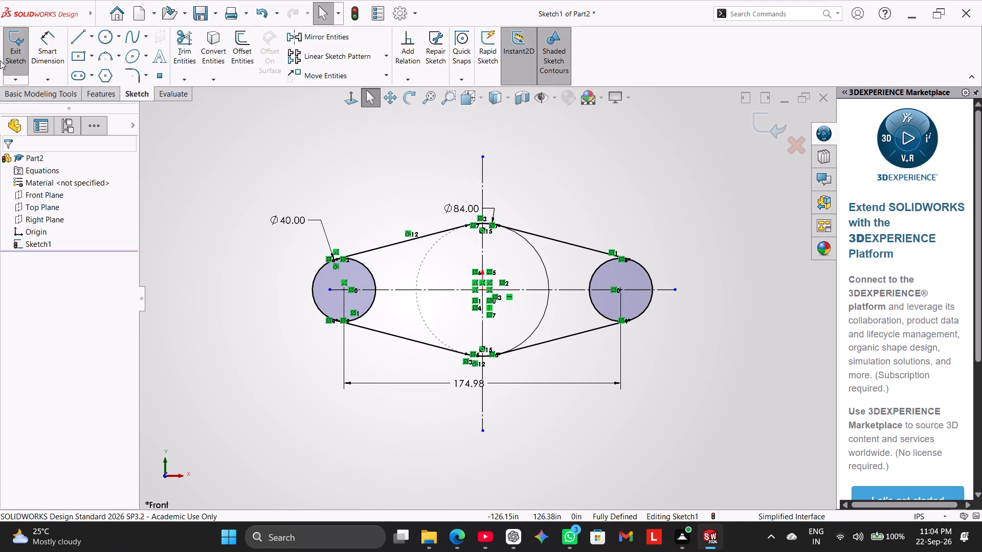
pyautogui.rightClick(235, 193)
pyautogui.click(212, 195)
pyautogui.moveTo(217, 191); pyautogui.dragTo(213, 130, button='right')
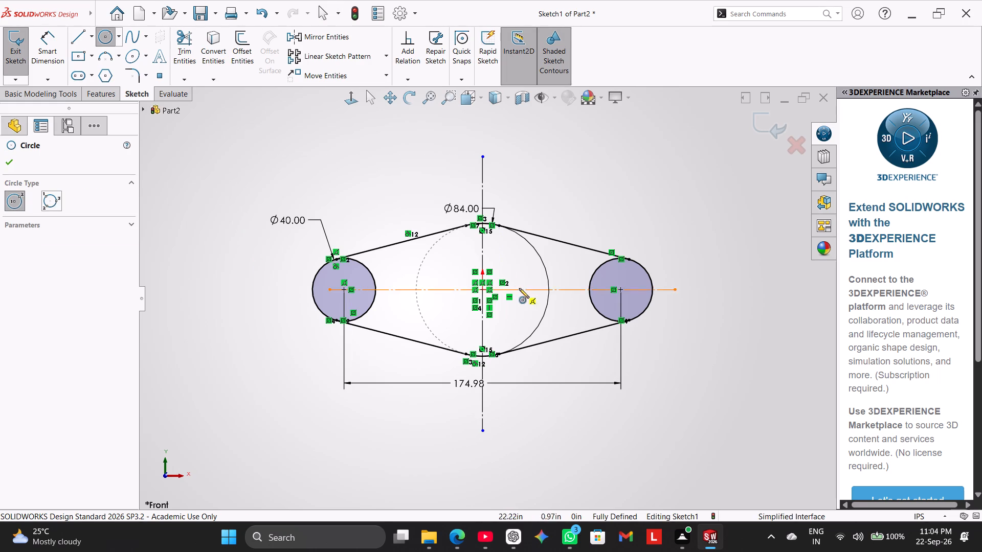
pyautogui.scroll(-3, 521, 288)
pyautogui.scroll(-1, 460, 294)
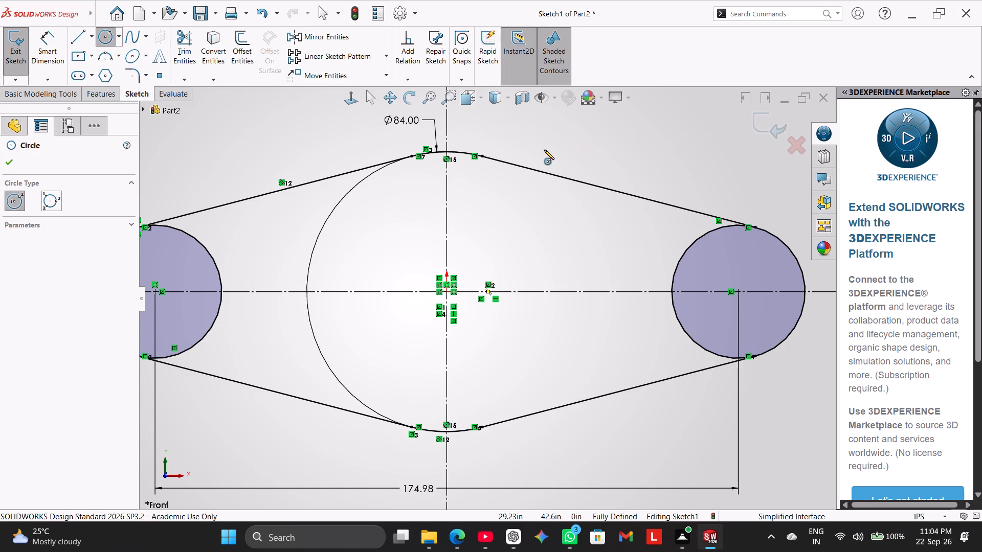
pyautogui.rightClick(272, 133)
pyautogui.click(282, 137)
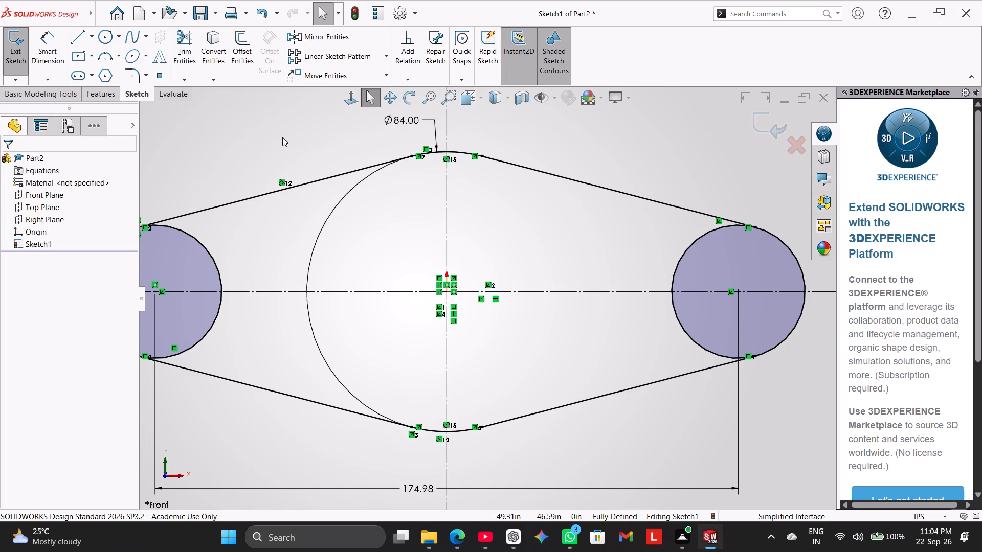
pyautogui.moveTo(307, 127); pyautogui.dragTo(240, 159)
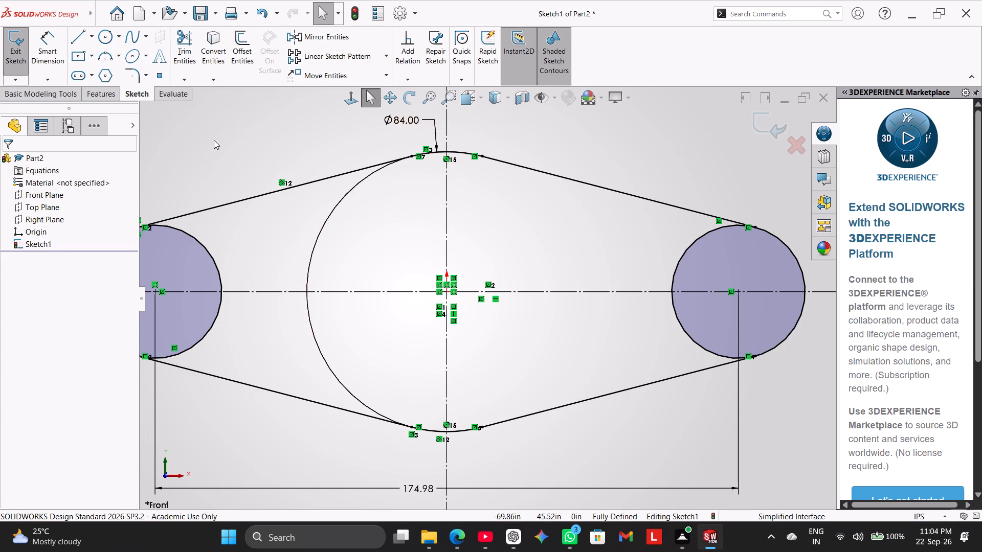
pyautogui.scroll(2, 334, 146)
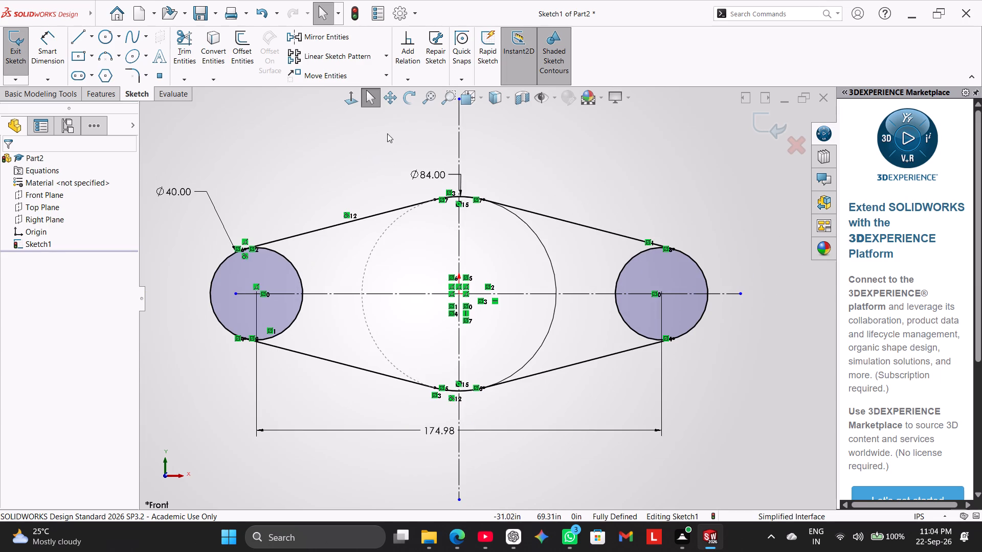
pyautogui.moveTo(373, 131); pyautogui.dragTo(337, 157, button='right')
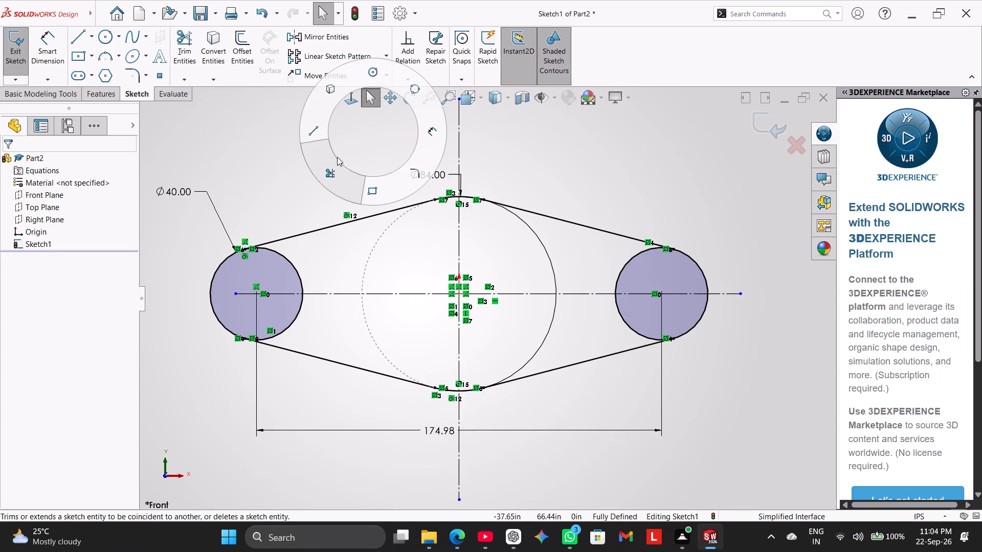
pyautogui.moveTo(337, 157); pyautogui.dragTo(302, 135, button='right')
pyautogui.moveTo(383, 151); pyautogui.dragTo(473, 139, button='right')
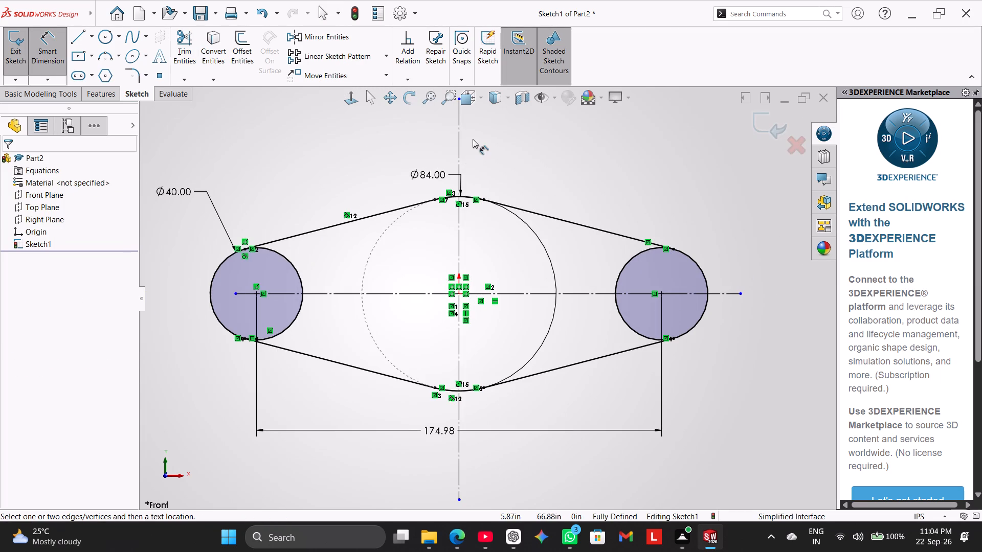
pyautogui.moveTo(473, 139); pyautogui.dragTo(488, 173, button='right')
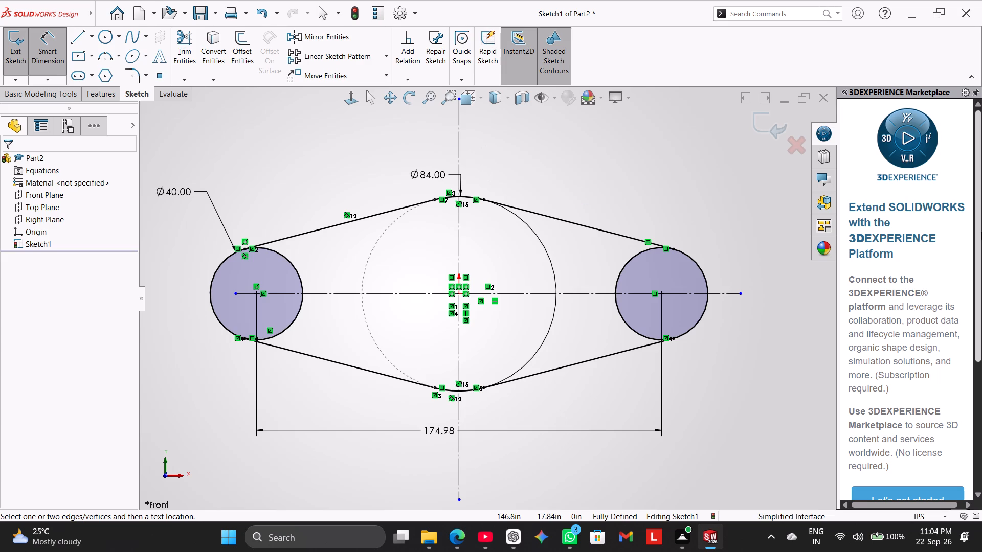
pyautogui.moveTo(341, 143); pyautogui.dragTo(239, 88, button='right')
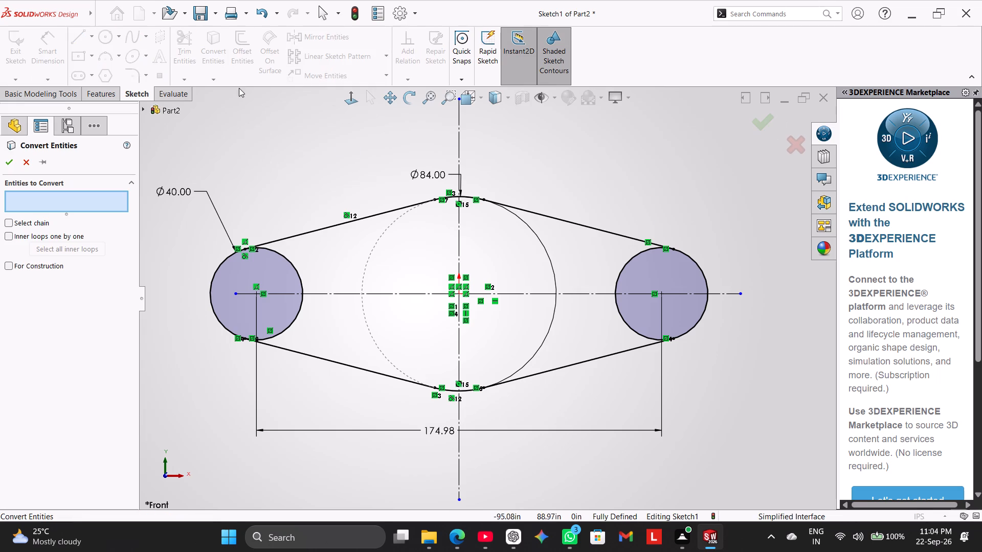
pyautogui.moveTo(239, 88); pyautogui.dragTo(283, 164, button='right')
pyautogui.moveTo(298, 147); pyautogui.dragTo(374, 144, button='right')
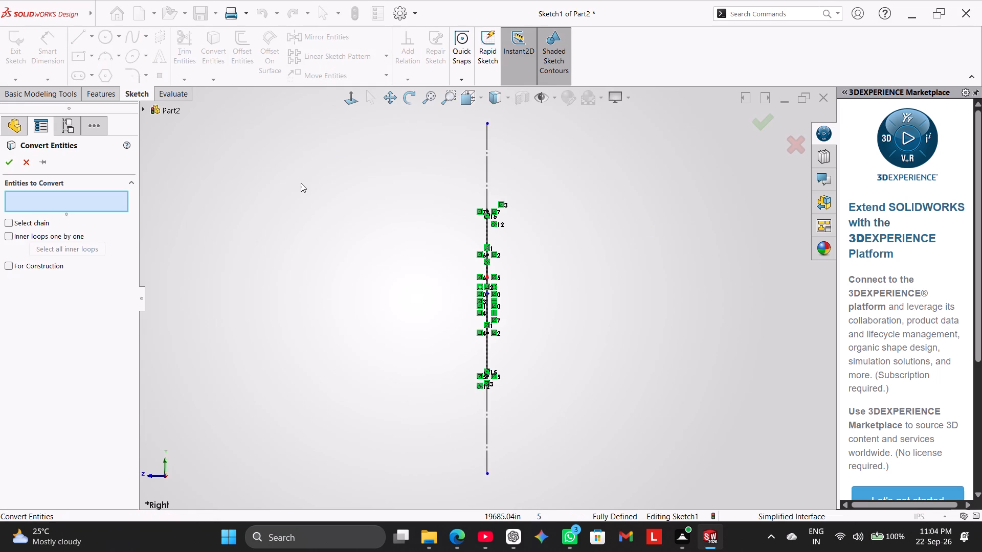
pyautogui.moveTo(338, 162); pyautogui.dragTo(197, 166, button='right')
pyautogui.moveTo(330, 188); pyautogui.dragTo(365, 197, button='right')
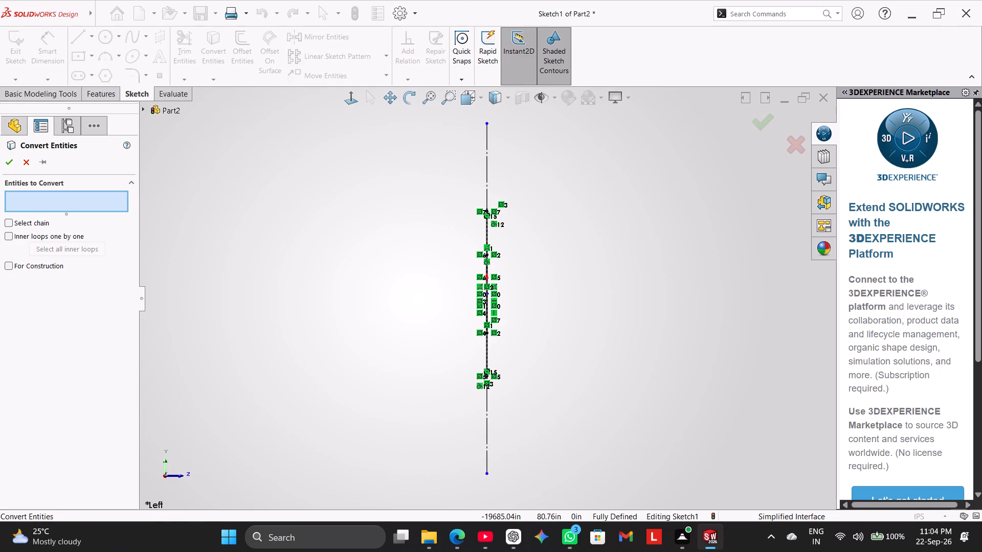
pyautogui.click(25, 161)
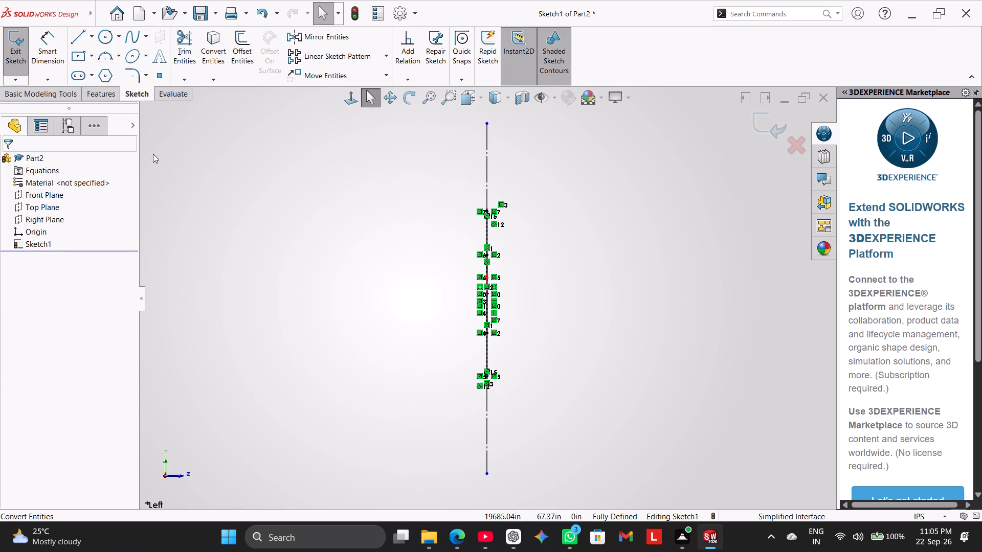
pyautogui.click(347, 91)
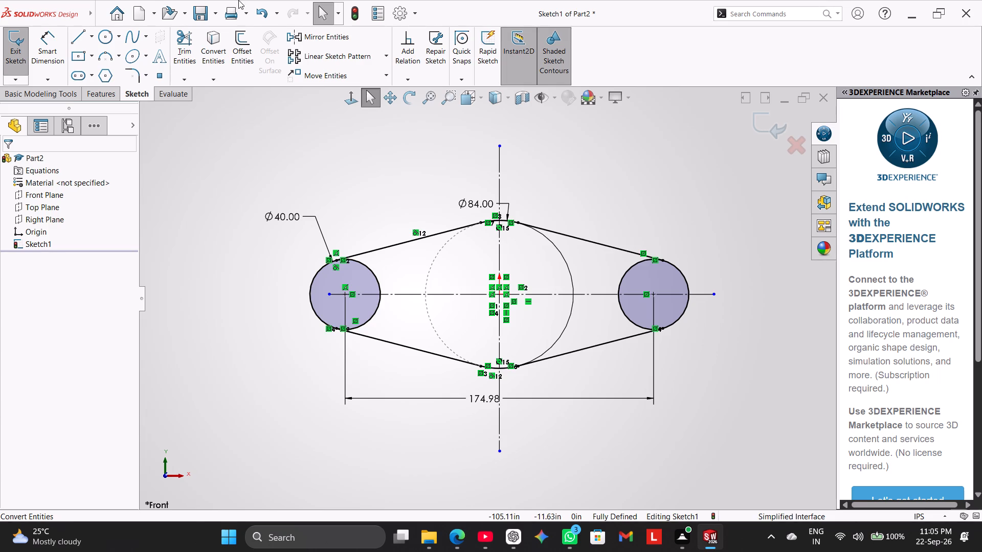
# Switch the document's unit system to MMGS (millimeter, gram, second).
pyautogui.press('0')
pyautogui.click(928, 517)
pyautogui.click(871, 468)
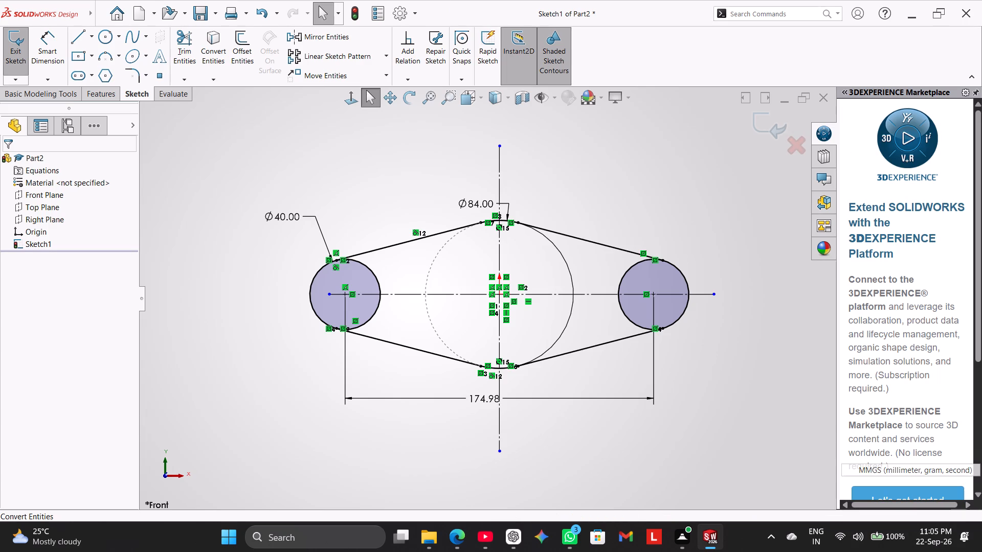
pyautogui.doubleClick(437, 232)
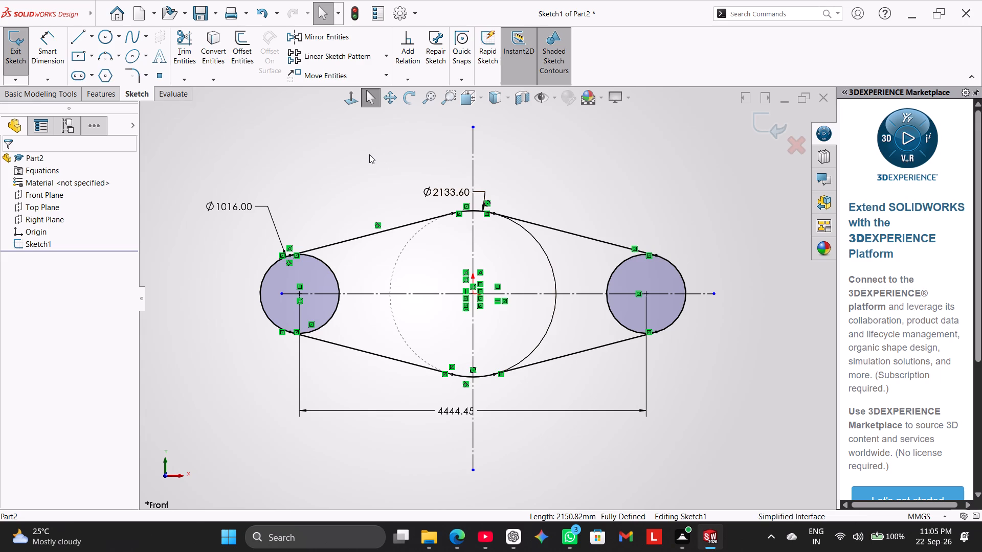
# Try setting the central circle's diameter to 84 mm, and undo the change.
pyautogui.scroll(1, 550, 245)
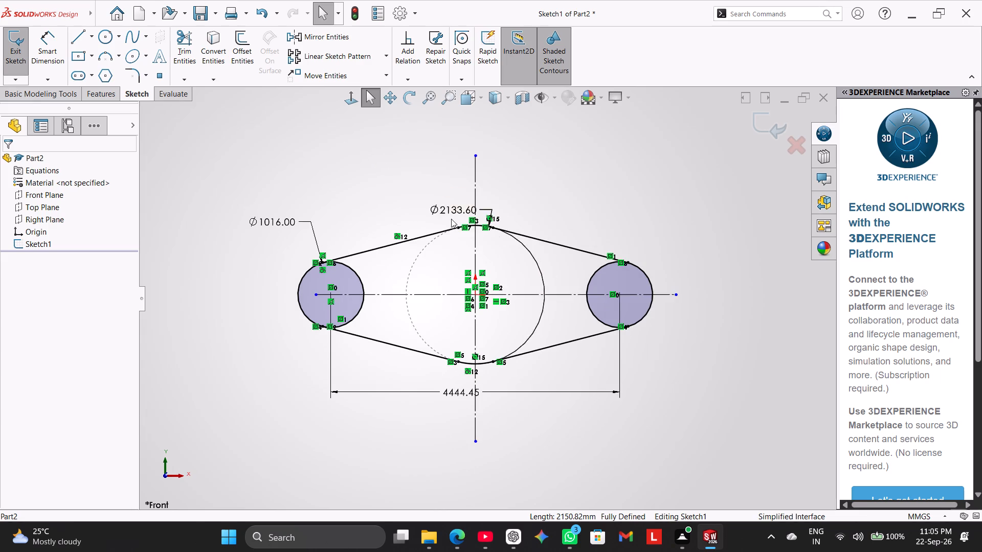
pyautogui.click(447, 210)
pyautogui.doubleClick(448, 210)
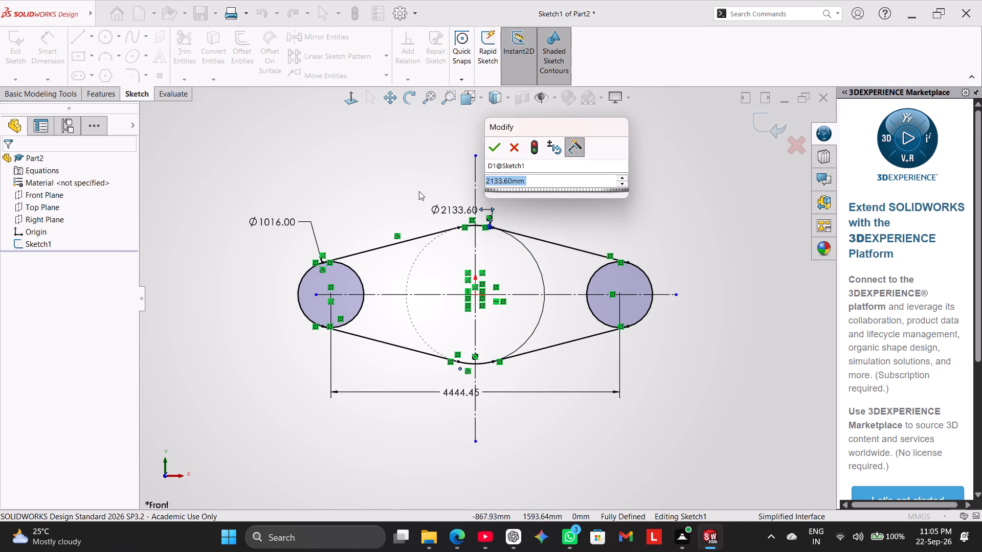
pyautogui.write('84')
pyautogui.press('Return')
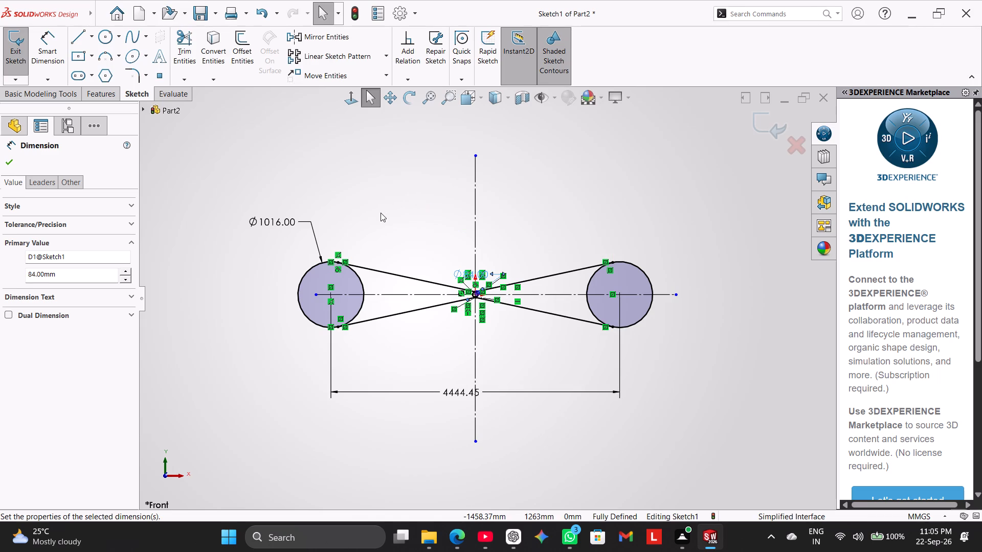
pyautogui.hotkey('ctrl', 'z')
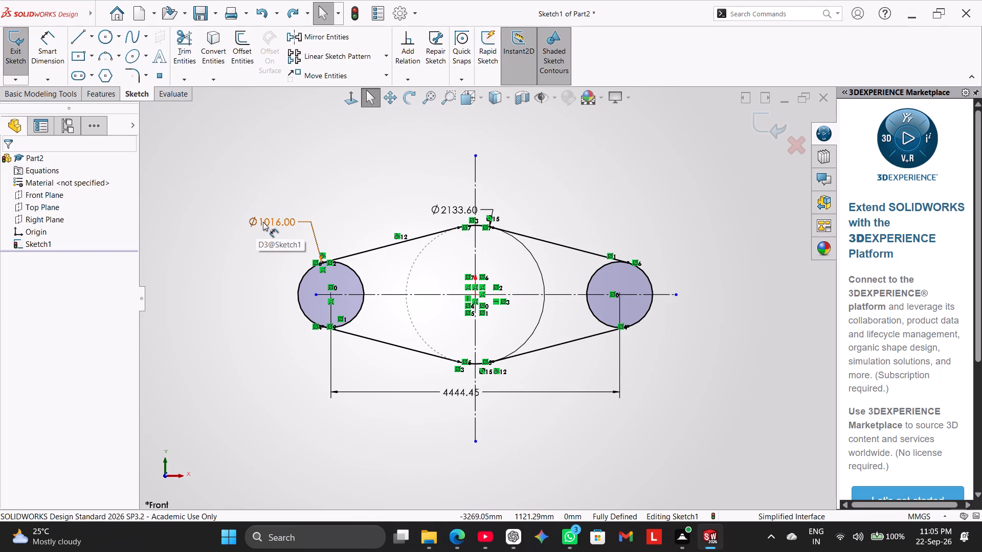
# Set the left small circle's diameter to 40 mm.
pyautogui.click(263, 222)
pyautogui.click(263, 222)
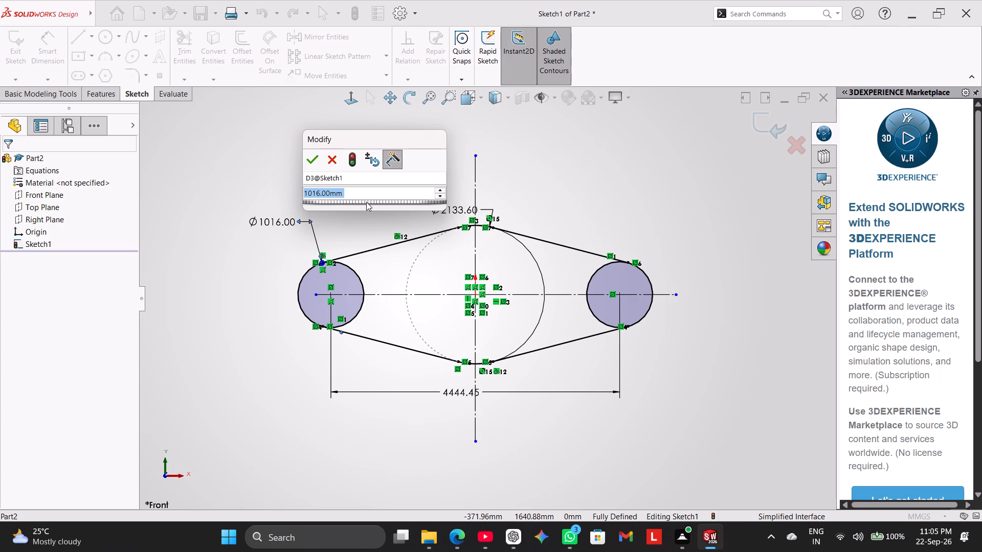
pyautogui.write('40')
pyautogui.press('Return')
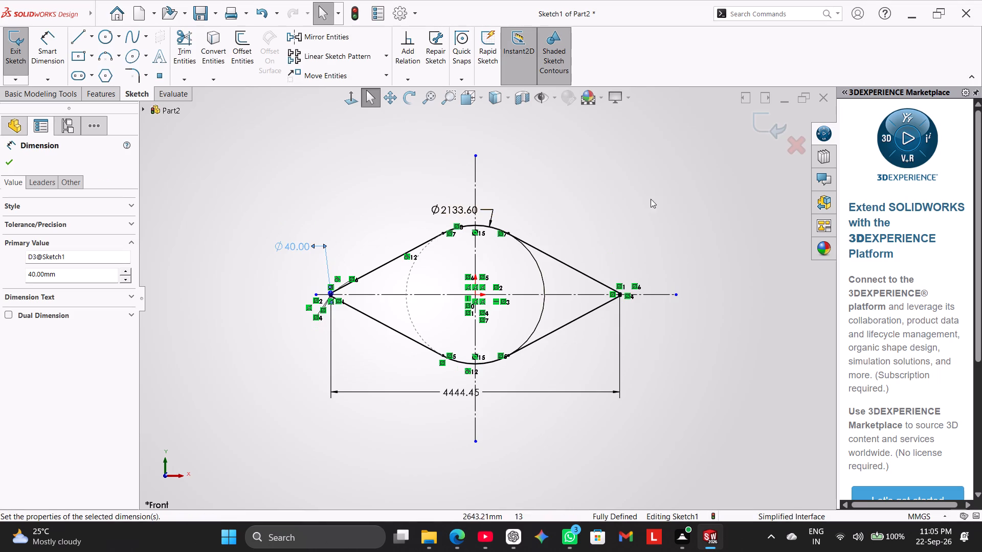
# Set the central circle's diameter to 84 mm.
pyautogui.doubleClick(450, 208)
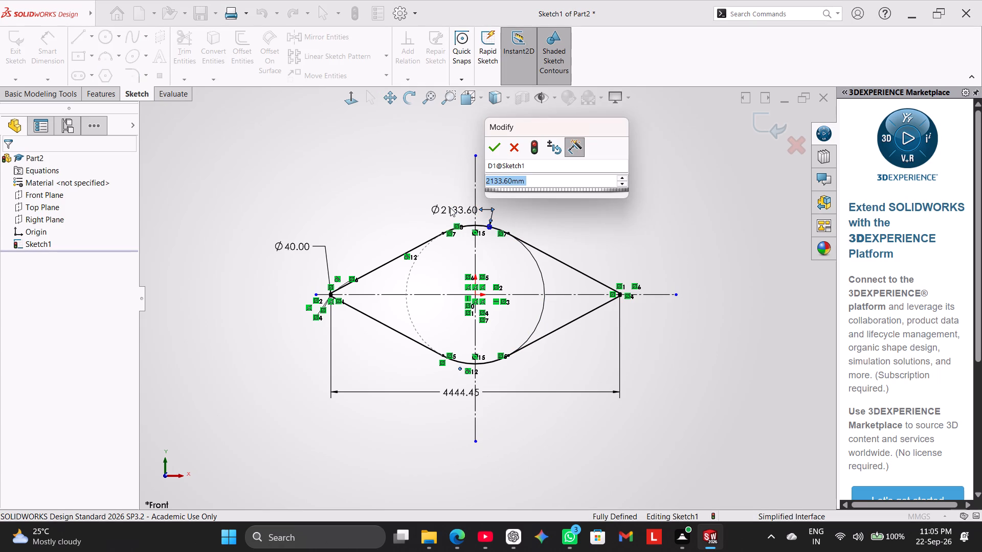
pyautogui.write('84')
pyautogui.press('Return')
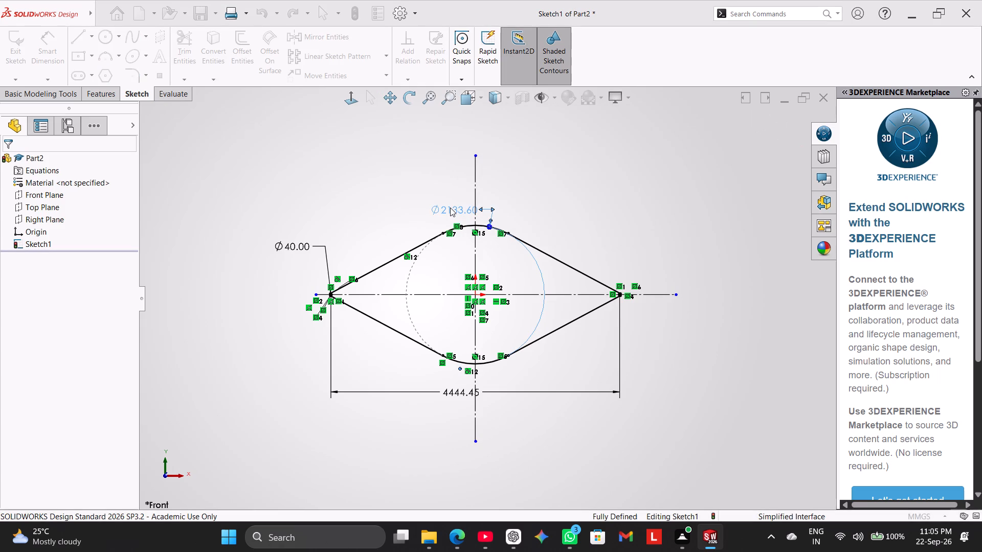
pyautogui.scroll(-4, 482, 313)
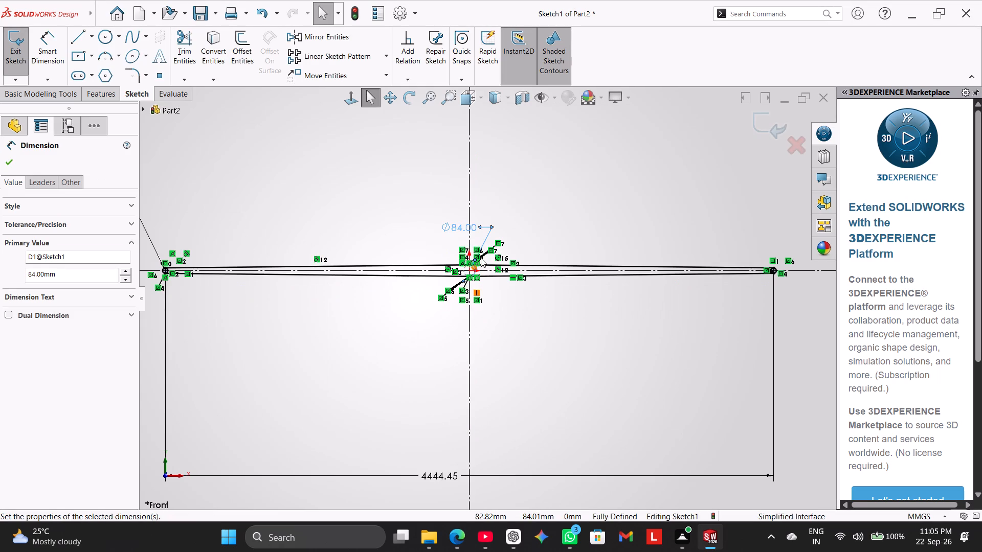
# Set the horizontal distance between the centers of the two side circles to 120 mm.
pyautogui.scroll(2, 499, 282)
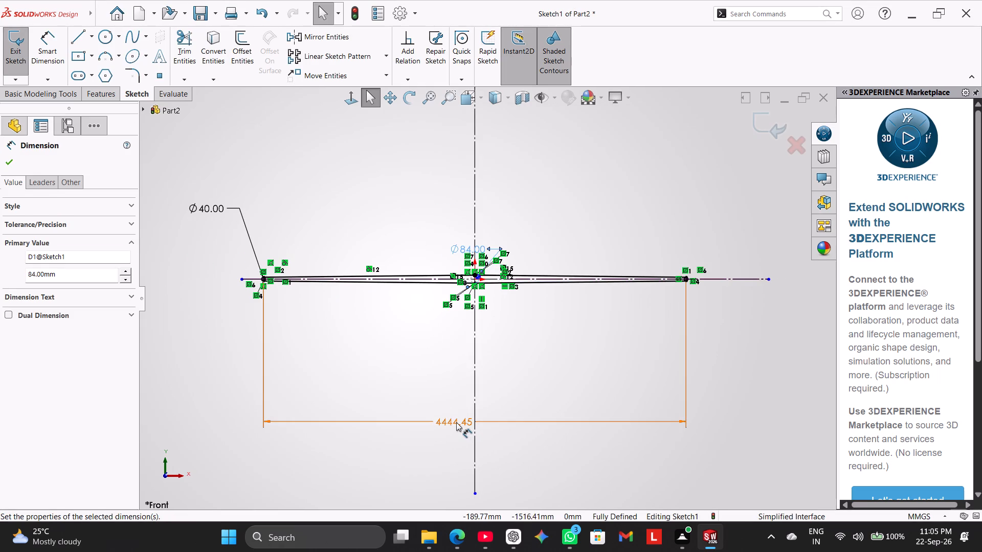
pyautogui.doubleClick(456, 422)
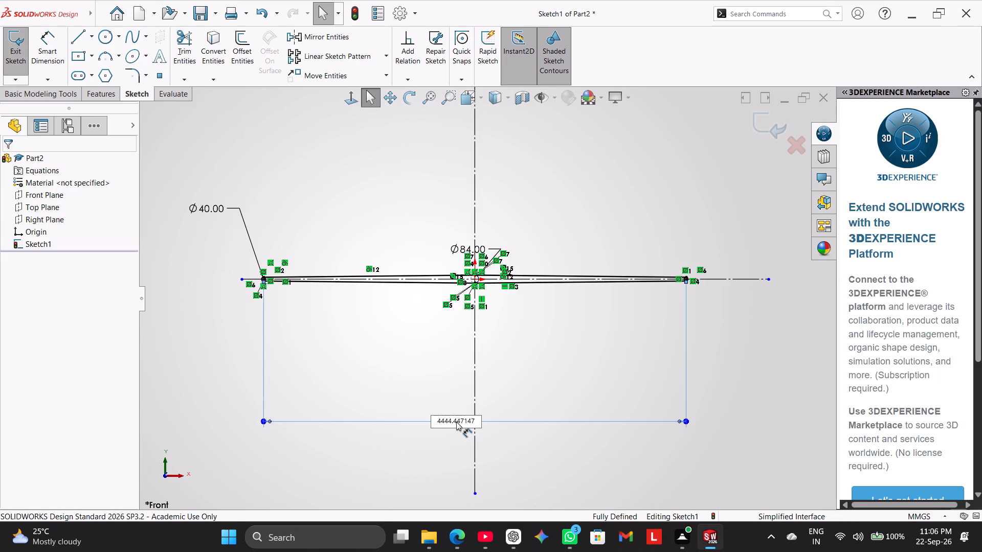
pyautogui.doubleClick(456, 422)
pyautogui.write('120')
pyautogui.press('Return')
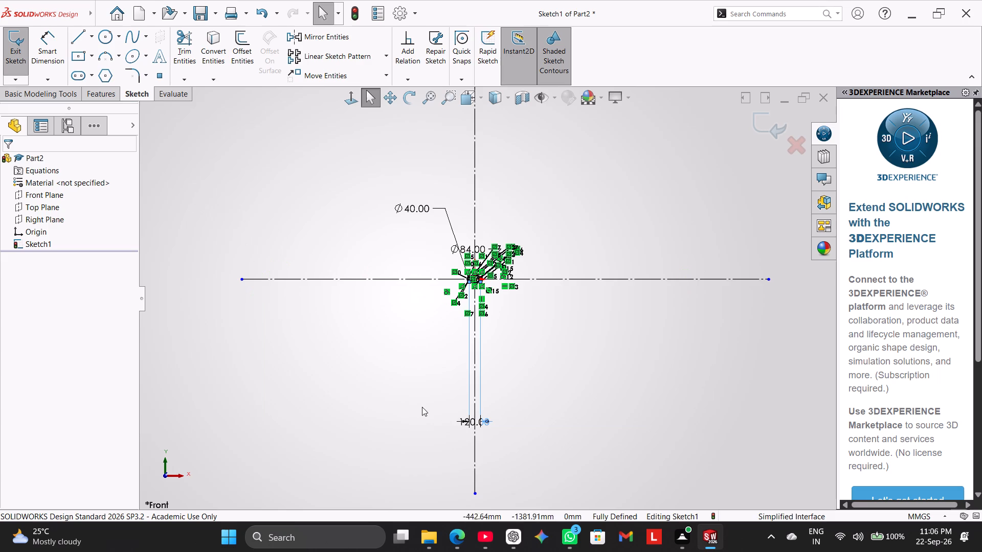
# Move the 40 mm and 84 mm diameter dimensions and the 120 mm center distance dimension in close to the resized profile.
pyautogui.scroll(-2, 484, 301)
pyautogui.scroll(-4, 499, 235)
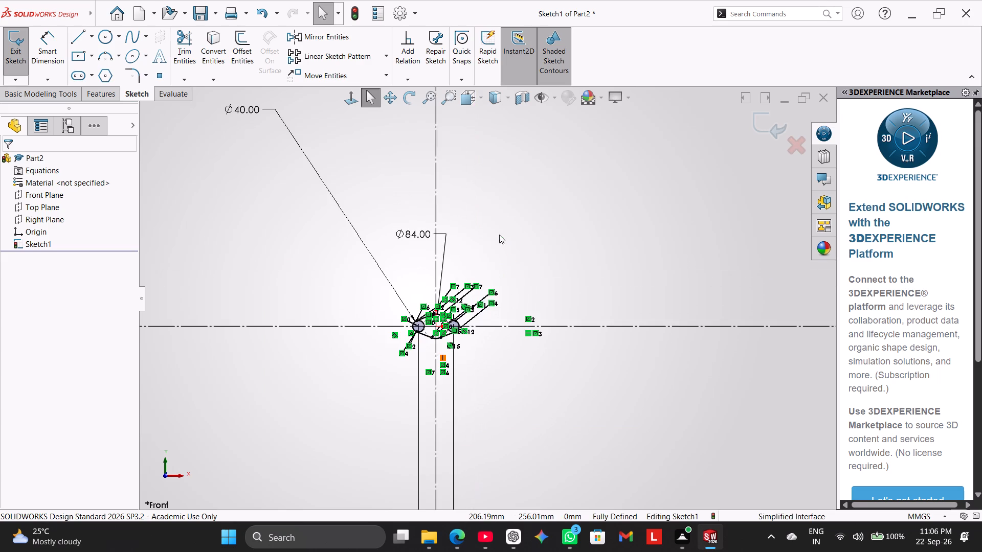
pyautogui.scroll(1, 492, 254)
pyautogui.moveTo(287, 140); pyautogui.dragTo(333, 221)
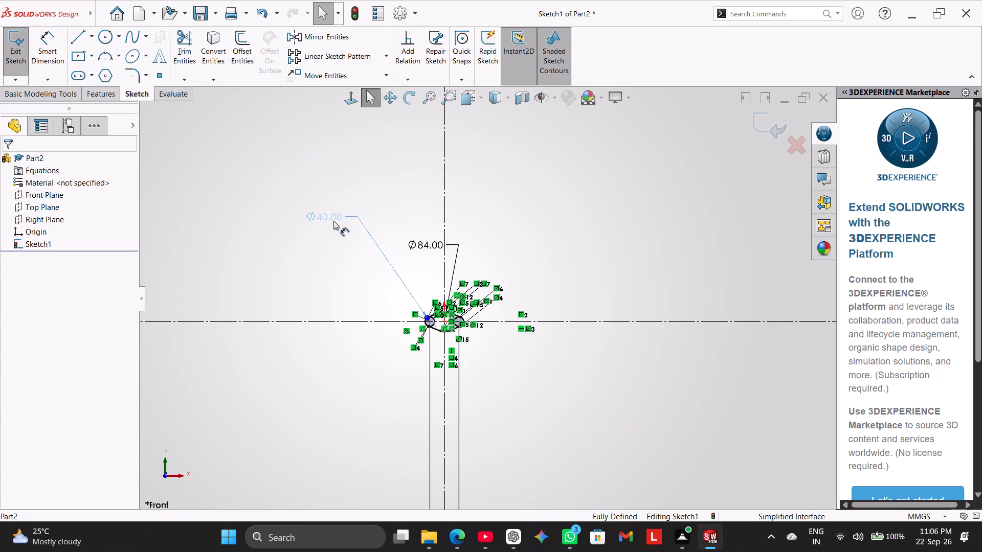
pyautogui.moveTo(333, 221); pyautogui.dragTo(399, 294)
pyautogui.moveTo(427, 242); pyautogui.dragTo(403, 278)
pyautogui.scroll(8, 480, 396)
pyautogui.scroll(-4, 503, 370)
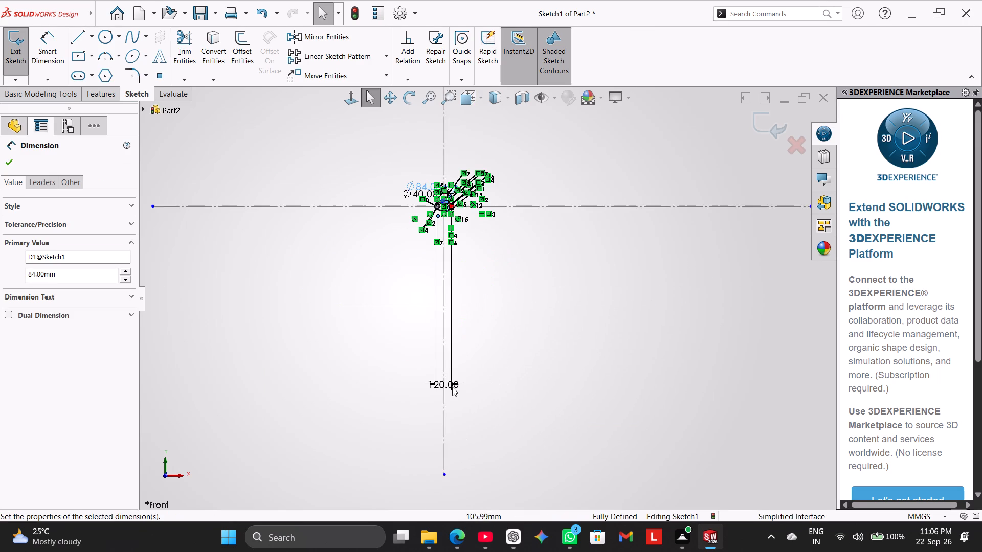
pyautogui.moveTo(436, 382); pyautogui.dragTo(422, 225)
# Reposition the 84 mm diameter dimension directly above the central circle's top arc, beside the vertical centerline.
pyautogui.scroll(-7, 455, 239)
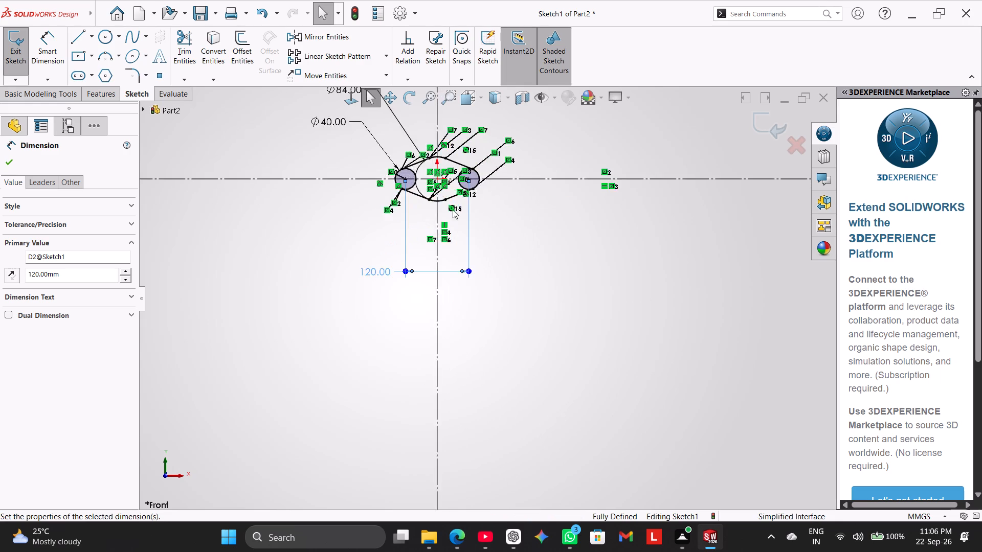
pyautogui.scroll(-9, 453, 210)
pyautogui.scroll(-3, 390, 226)
pyautogui.scroll(4, 390, 226)
pyautogui.scroll(-2, 390, 226)
pyautogui.scroll(2, 390, 226)
pyautogui.scroll(-1, 475, 332)
pyautogui.scroll(2, 464, 323)
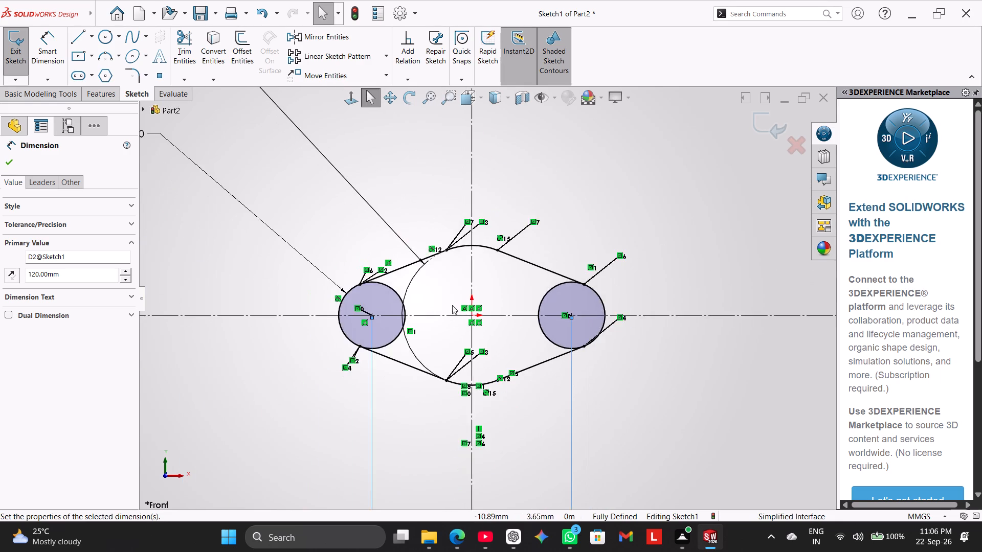
pyautogui.scroll(2, 452, 305)
pyautogui.moveTo(273, 113); pyautogui.dragTo(407, 176)
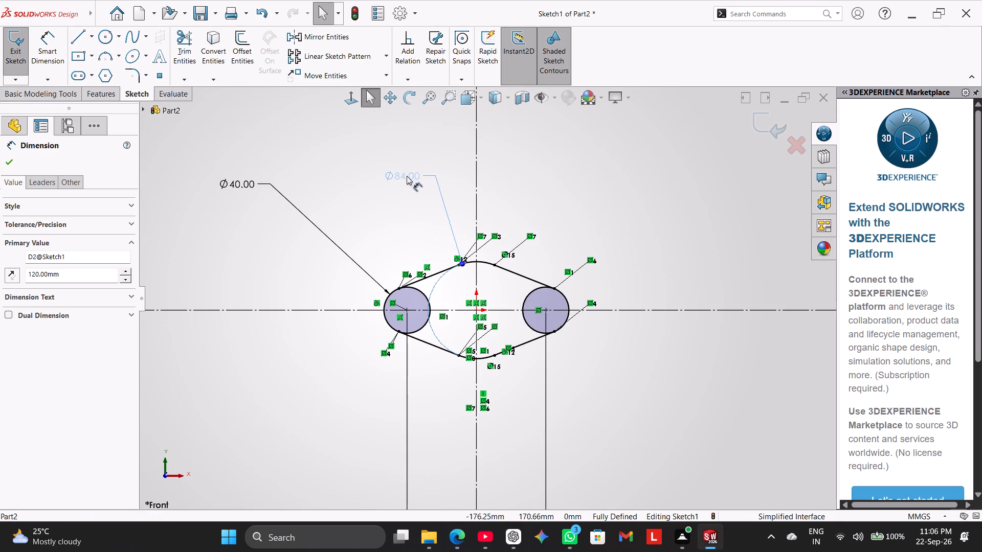
pyautogui.moveTo(407, 176); pyautogui.dragTo(448, 183)
pyautogui.click(398, 209)
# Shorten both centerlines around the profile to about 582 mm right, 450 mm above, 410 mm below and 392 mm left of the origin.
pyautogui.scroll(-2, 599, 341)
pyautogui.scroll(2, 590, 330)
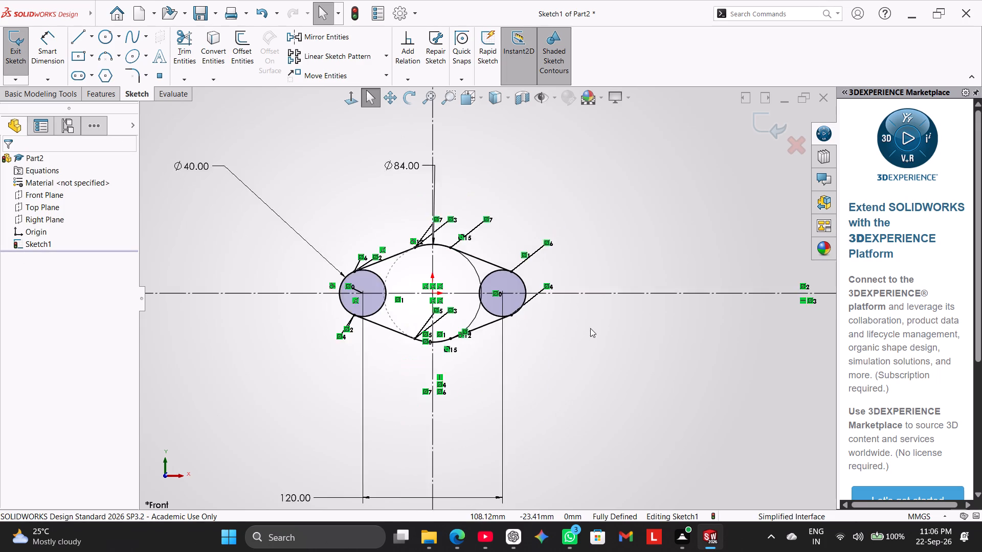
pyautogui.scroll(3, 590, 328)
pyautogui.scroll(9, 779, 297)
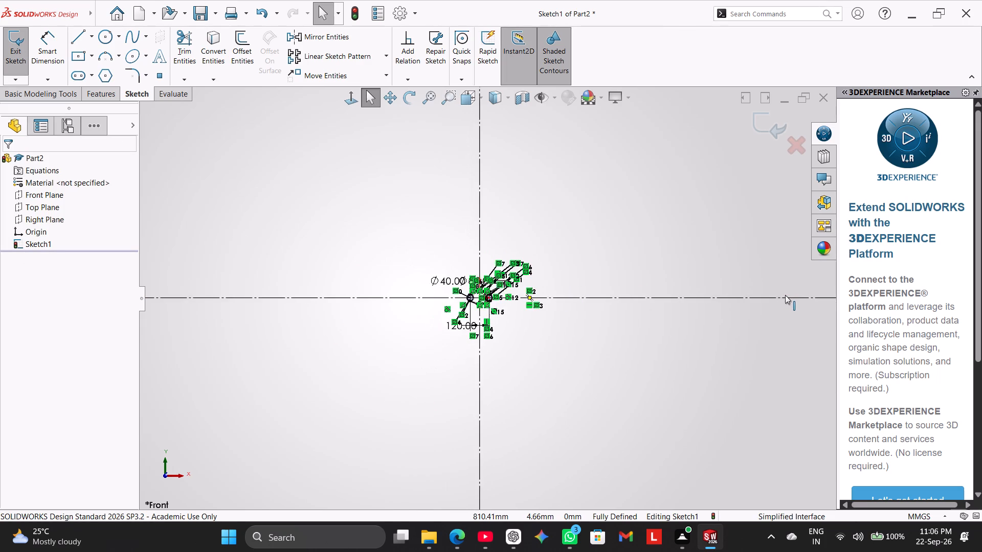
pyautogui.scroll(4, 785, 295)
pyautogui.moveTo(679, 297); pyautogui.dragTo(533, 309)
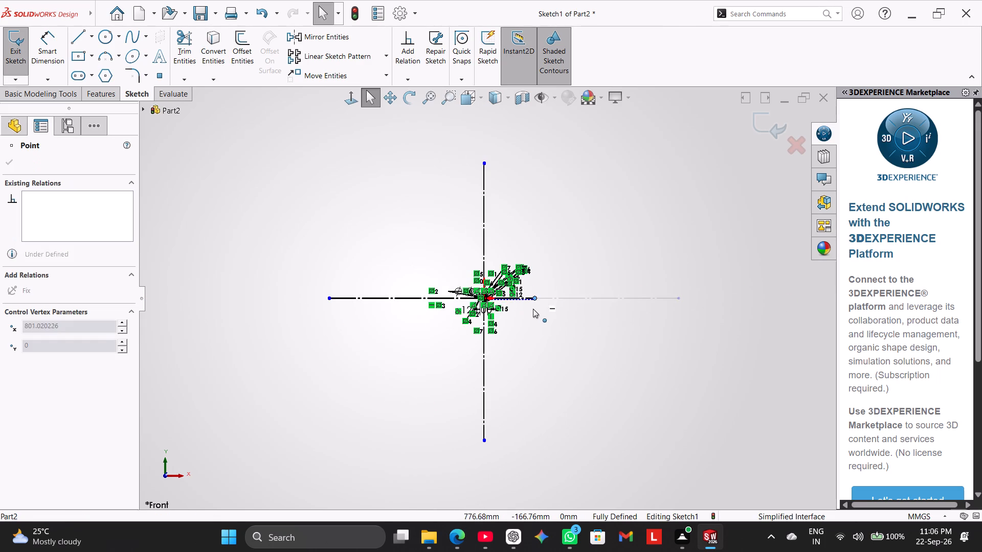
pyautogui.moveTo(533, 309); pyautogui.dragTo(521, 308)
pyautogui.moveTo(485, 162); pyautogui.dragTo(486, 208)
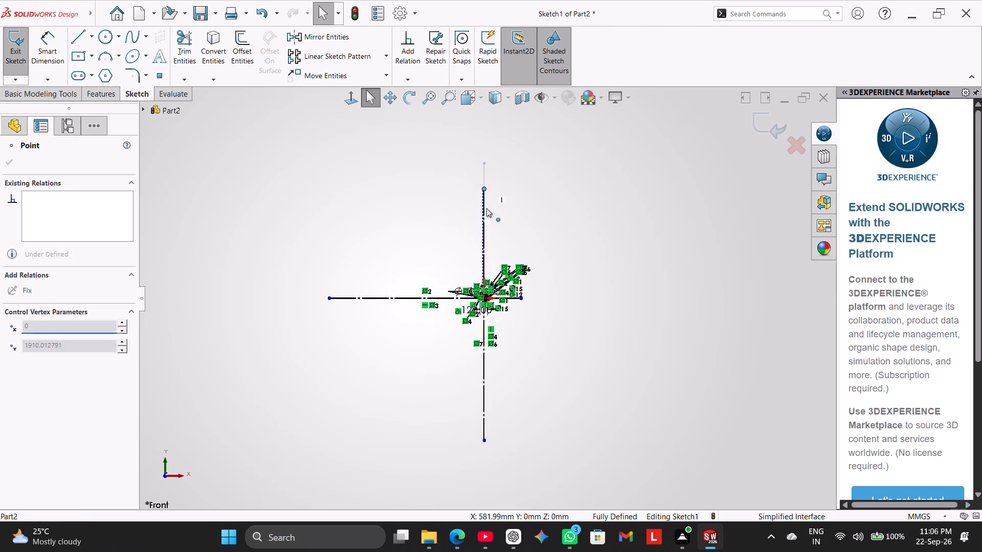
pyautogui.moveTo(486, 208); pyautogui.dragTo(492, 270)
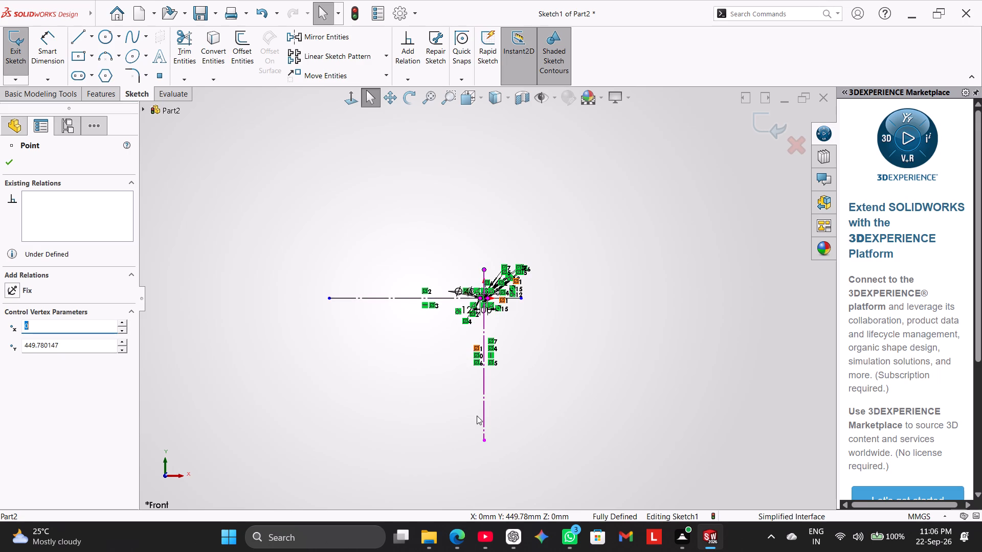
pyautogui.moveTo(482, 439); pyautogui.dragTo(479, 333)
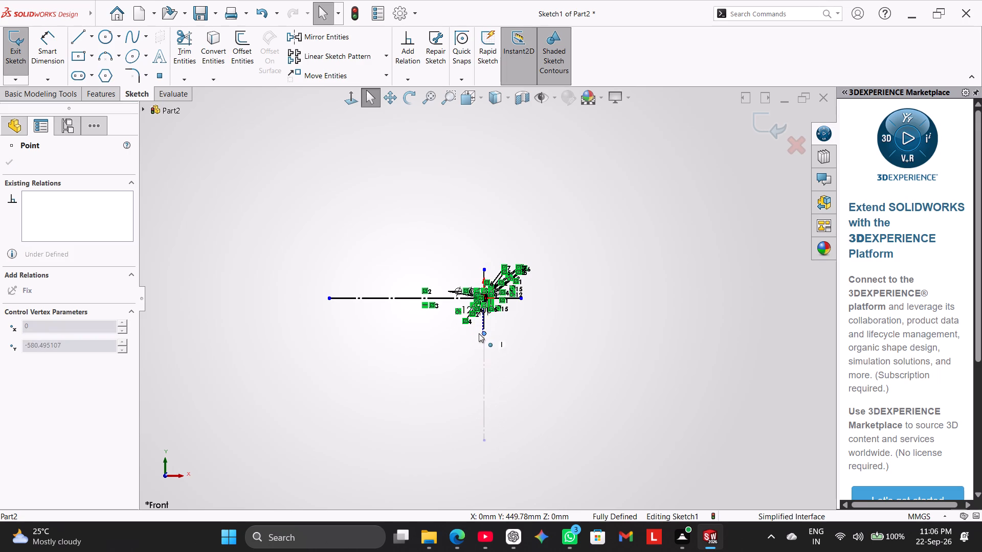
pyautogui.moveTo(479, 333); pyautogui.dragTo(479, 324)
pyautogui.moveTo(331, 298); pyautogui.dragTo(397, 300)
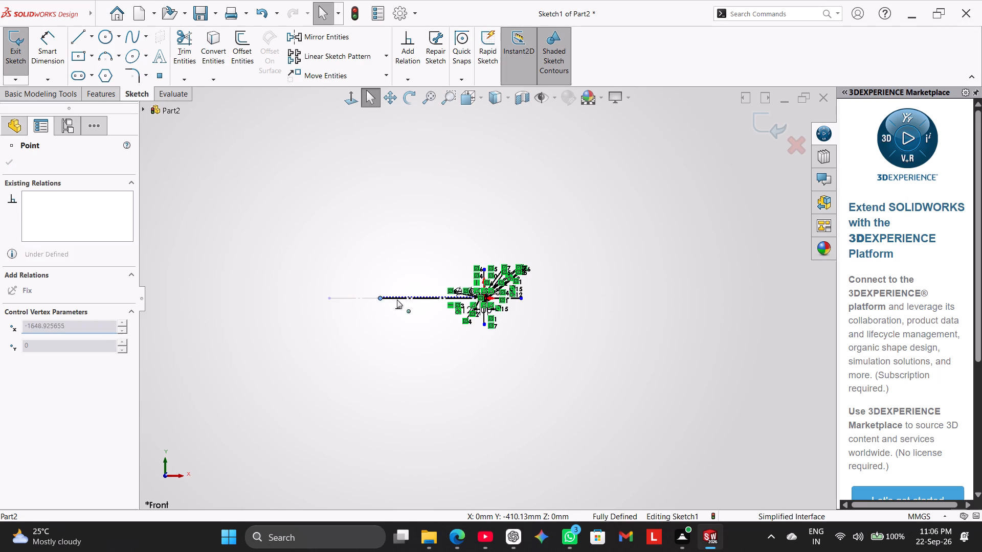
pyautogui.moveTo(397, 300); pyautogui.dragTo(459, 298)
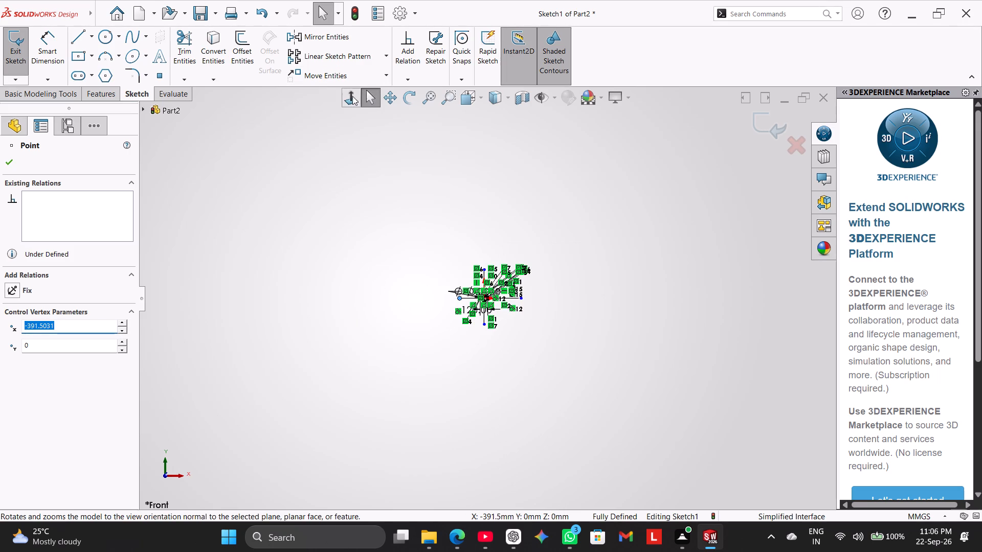
# Shorten both centerlines again to about 133 mm right, 154 mm left and 102 mm below the origin, also lowering the vertical one's upper end.
pyautogui.click(352, 96)
pyautogui.click(351, 94)
pyautogui.scroll(-3, 428, 193)
pyautogui.scroll(3, 644, 421)
pyautogui.scroll(-9, 596, 407)
pyautogui.scroll(4, 439, 284)
pyautogui.scroll(-6, 477, 299)
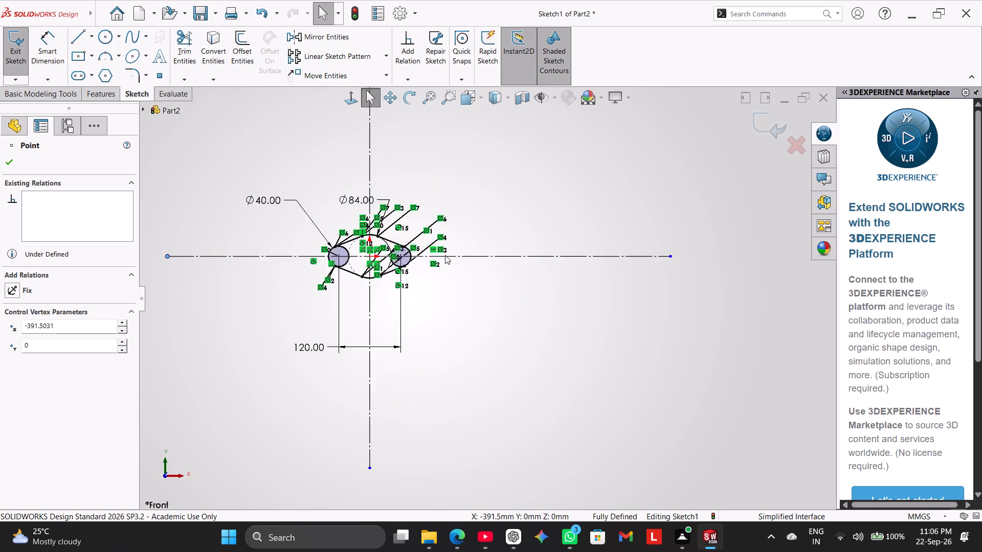
pyautogui.scroll(-2, 445, 255)
pyautogui.scroll(3, 710, 262)
pyautogui.scroll(-2, 716, 265)
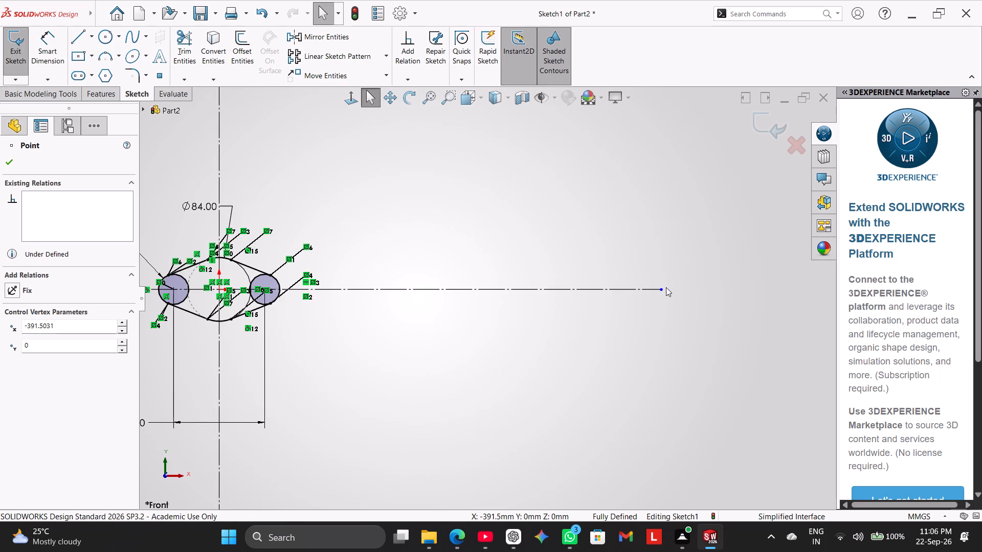
pyautogui.moveTo(659, 289); pyautogui.dragTo(320, 283)
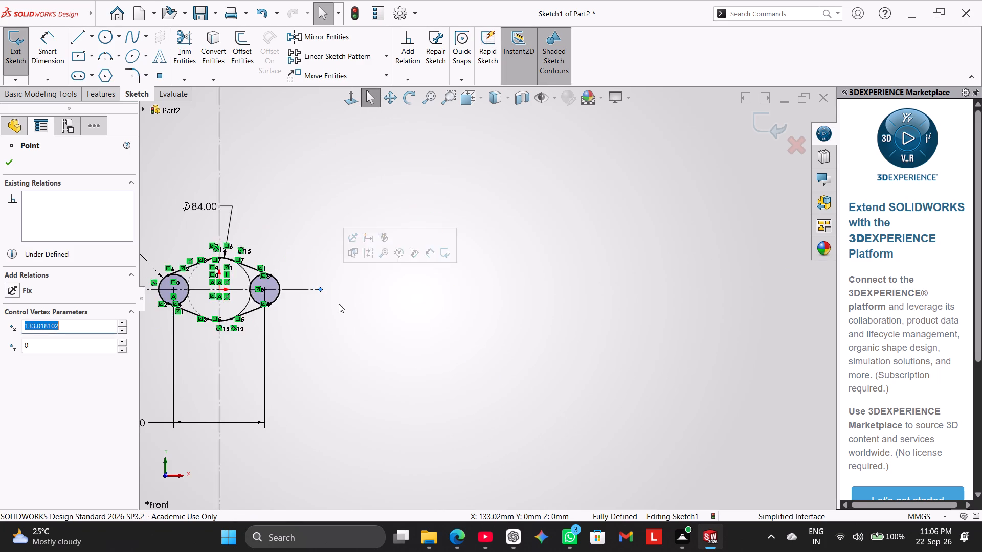
pyautogui.scroll(5, 339, 303)
pyautogui.scroll(-1, 348, 194)
pyautogui.moveTo(391, 155); pyautogui.dragTo(395, 205)
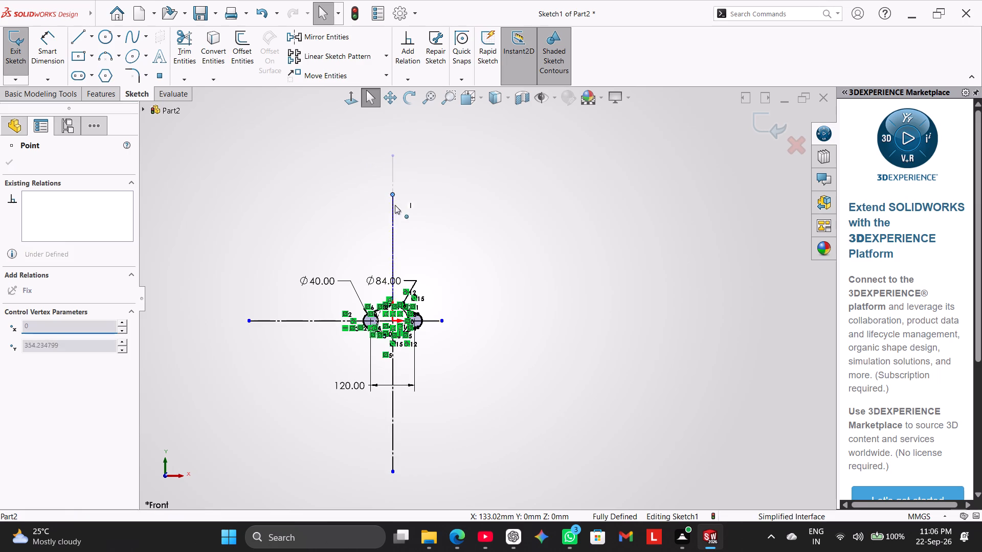
pyautogui.moveTo(395, 205); pyautogui.dragTo(394, 268)
pyautogui.moveTo(251, 319); pyautogui.dragTo(336, 322)
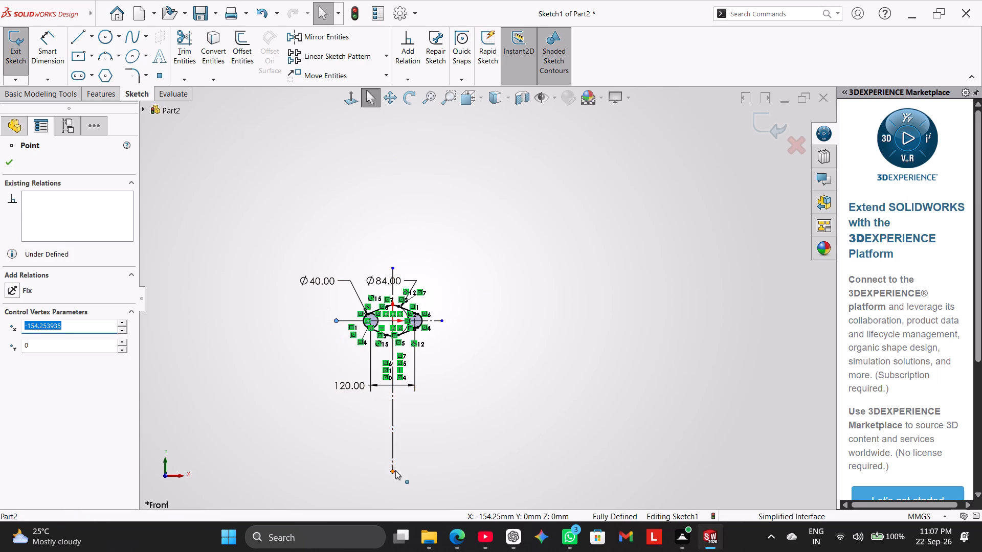
pyautogui.moveTo(395, 470); pyautogui.dragTo(395, 358)
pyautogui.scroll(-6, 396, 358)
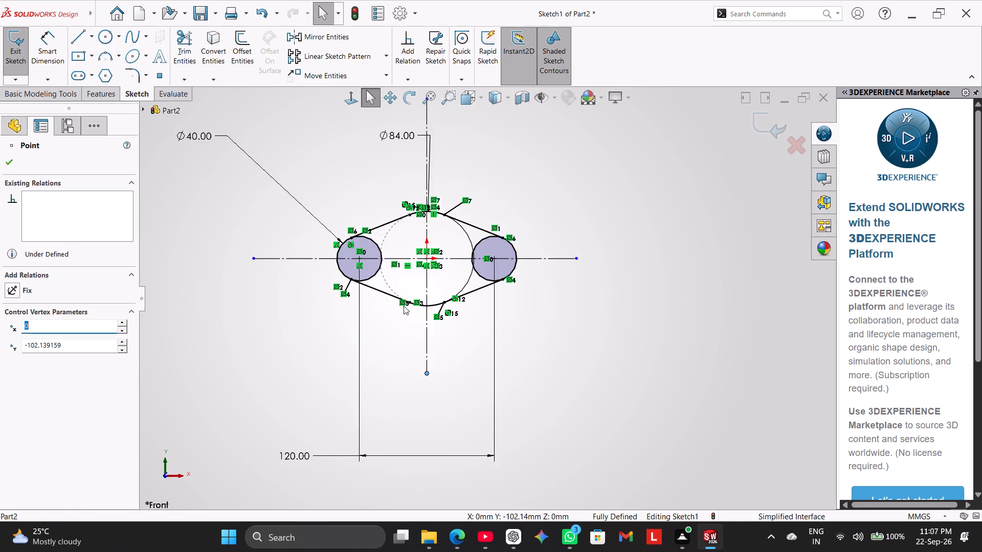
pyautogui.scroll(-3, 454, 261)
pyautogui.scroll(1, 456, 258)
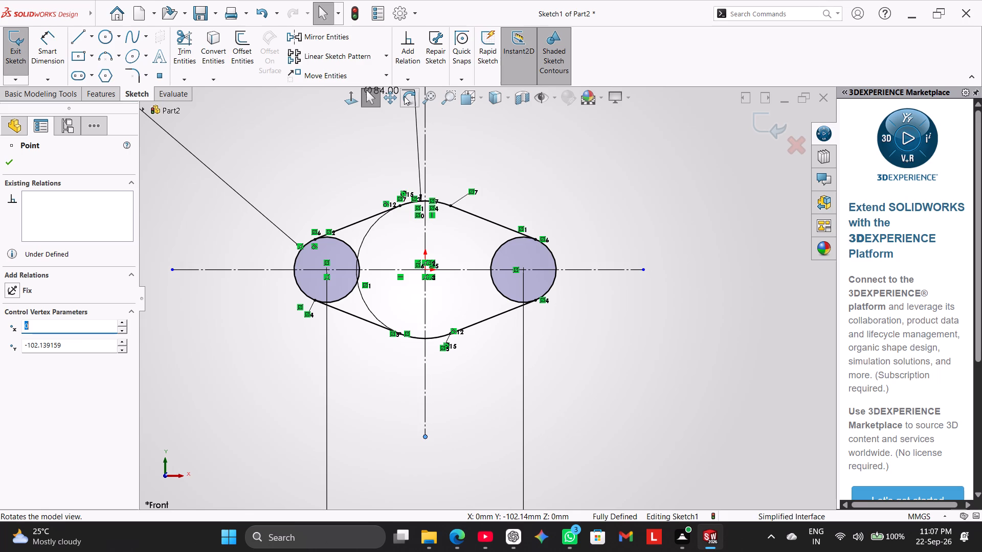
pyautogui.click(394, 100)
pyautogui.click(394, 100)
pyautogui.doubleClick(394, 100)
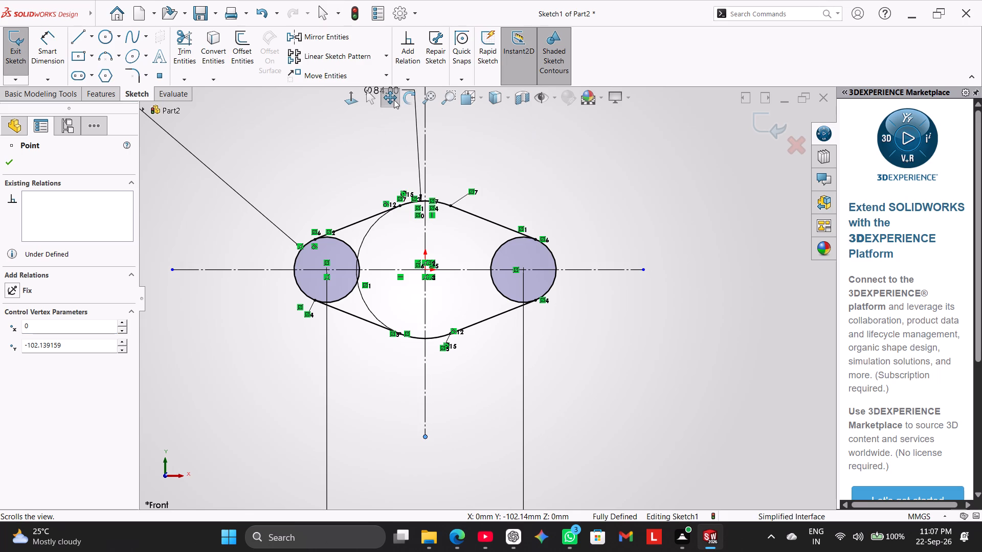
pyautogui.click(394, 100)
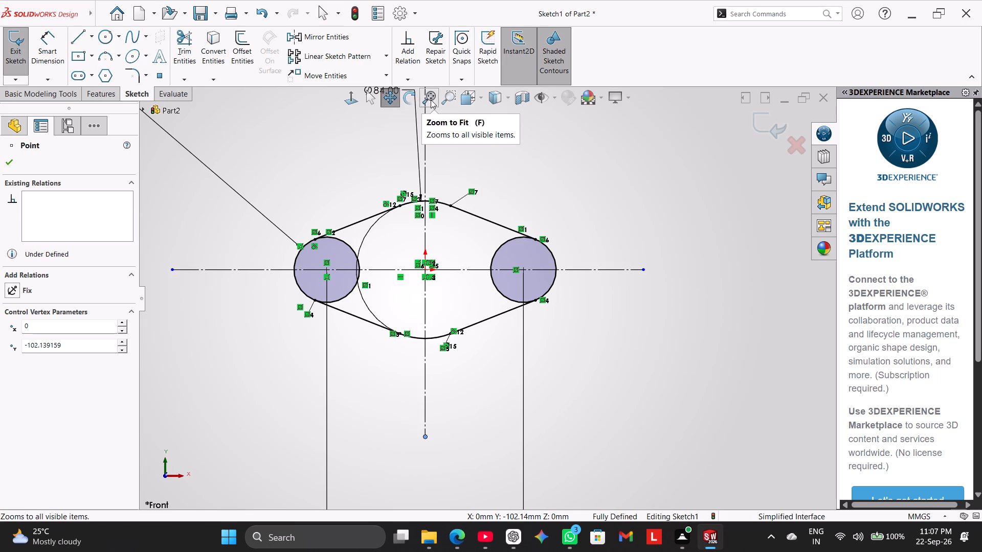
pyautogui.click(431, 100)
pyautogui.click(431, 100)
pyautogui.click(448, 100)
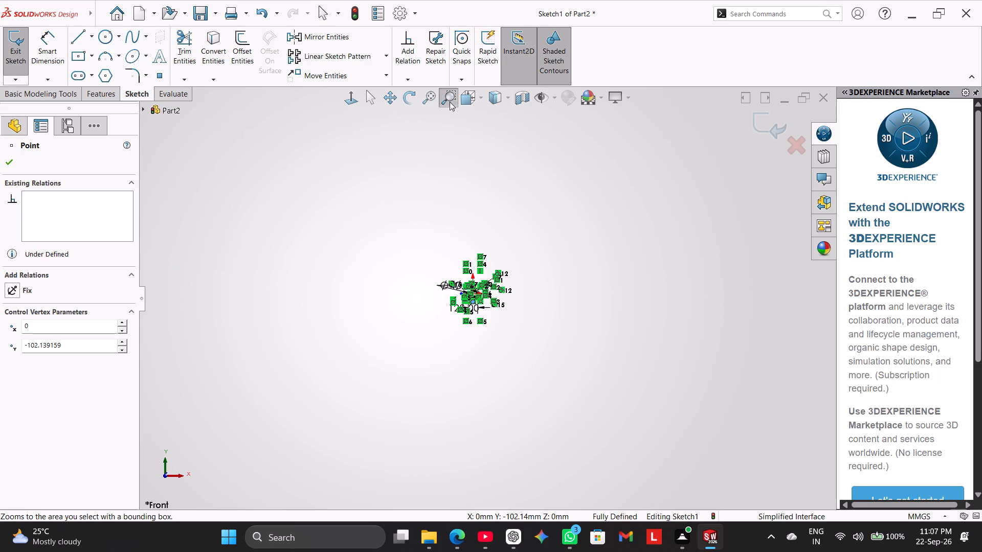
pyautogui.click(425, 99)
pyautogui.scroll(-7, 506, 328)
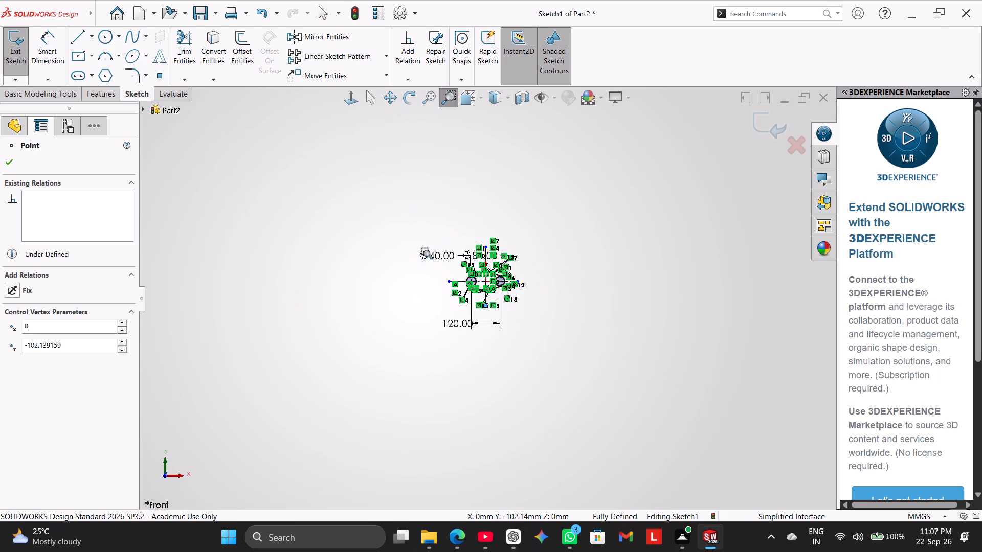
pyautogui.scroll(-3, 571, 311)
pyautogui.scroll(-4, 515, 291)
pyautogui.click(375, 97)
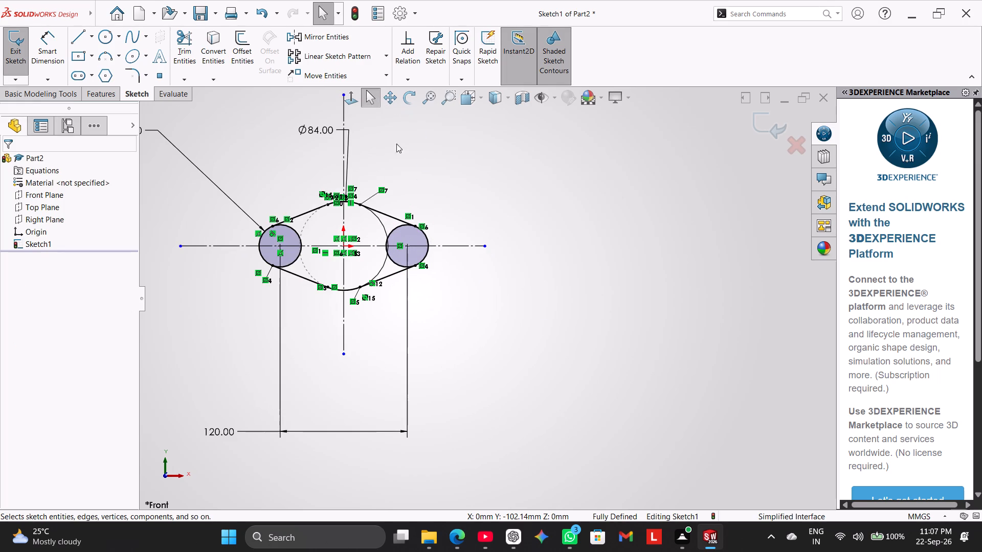
# Shorten both centerlines close around the profile, to about 89 mm right, 92 mm left, 55 mm above and 58 mm below the origin.
pyautogui.scroll(-4, 426, 252)
pyautogui.scroll(3, 342, 236)
pyautogui.scroll(-3, 388, 247)
pyautogui.scroll(3, 388, 247)
pyautogui.scroll(-3, 388, 247)
pyautogui.scroll(3, 388, 247)
pyautogui.moveTo(468, 138); pyautogui.dragTo(475, 241)
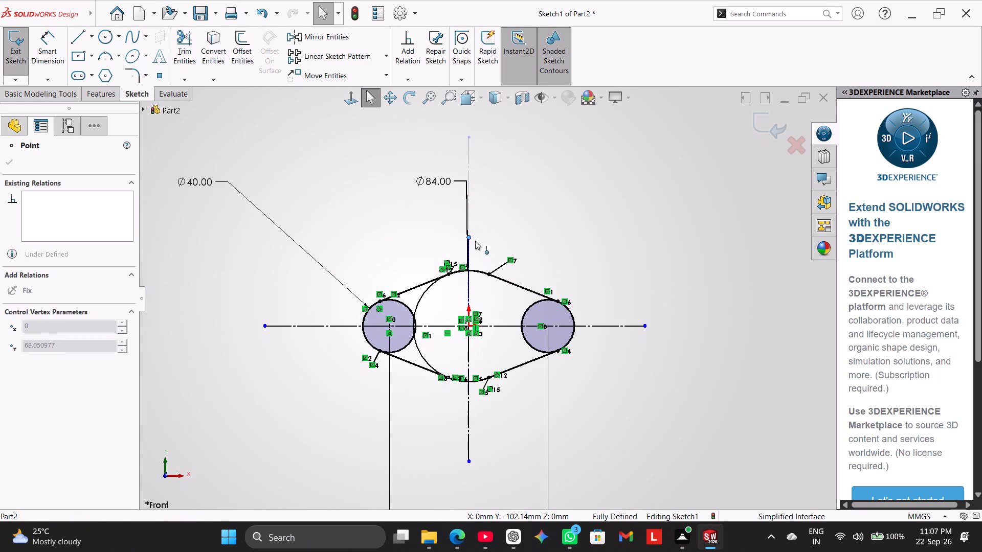
pyautogui.moveTo(475, 241); pyautogui.dragTo(476, 253)
pyautogui.moveTo(645, 326); pyautogui.dragTo(638, 326)
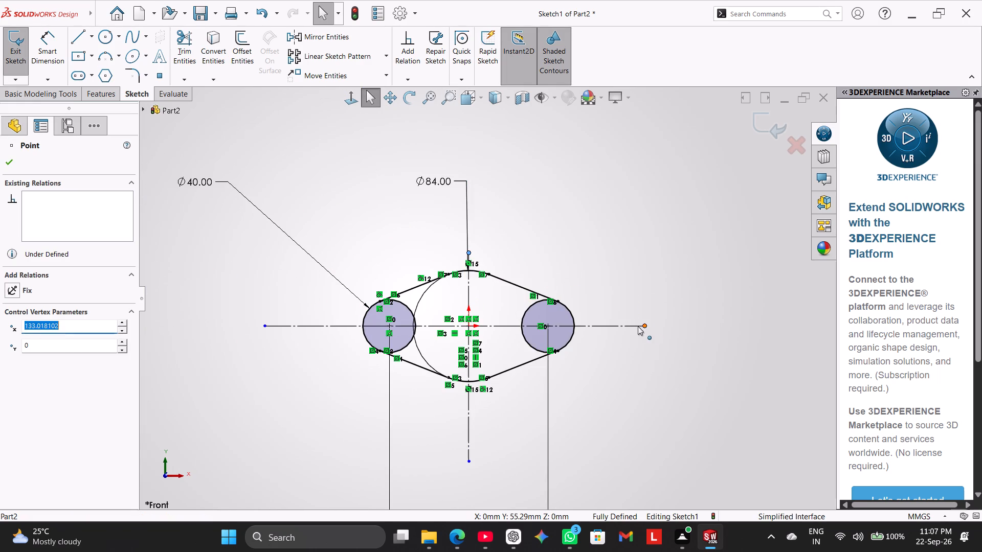
pyautogui.moveTo(638, 326); pyautogui.dragTo(586, 329)
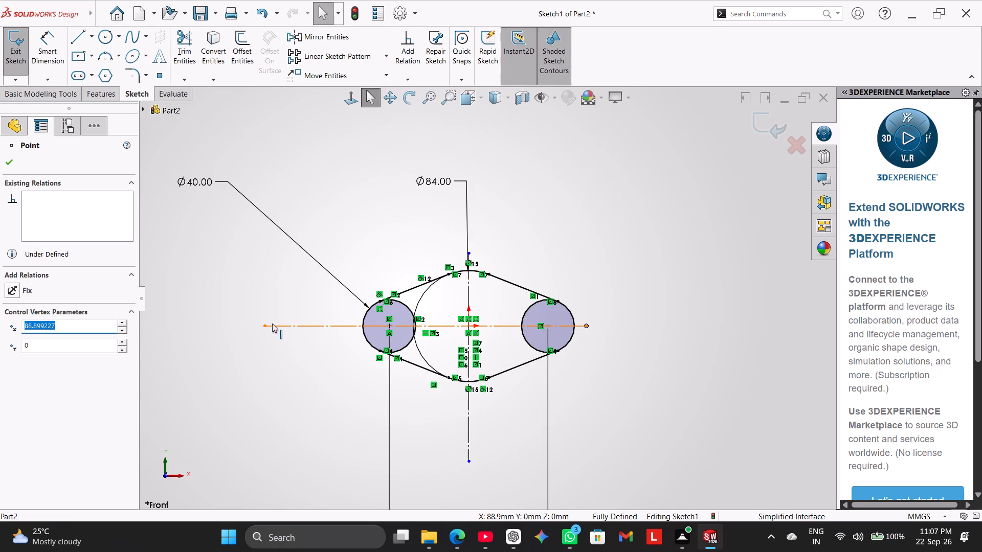
pyautogui.moveTo(265, 325); pyautogui.dragTo(347, 328)
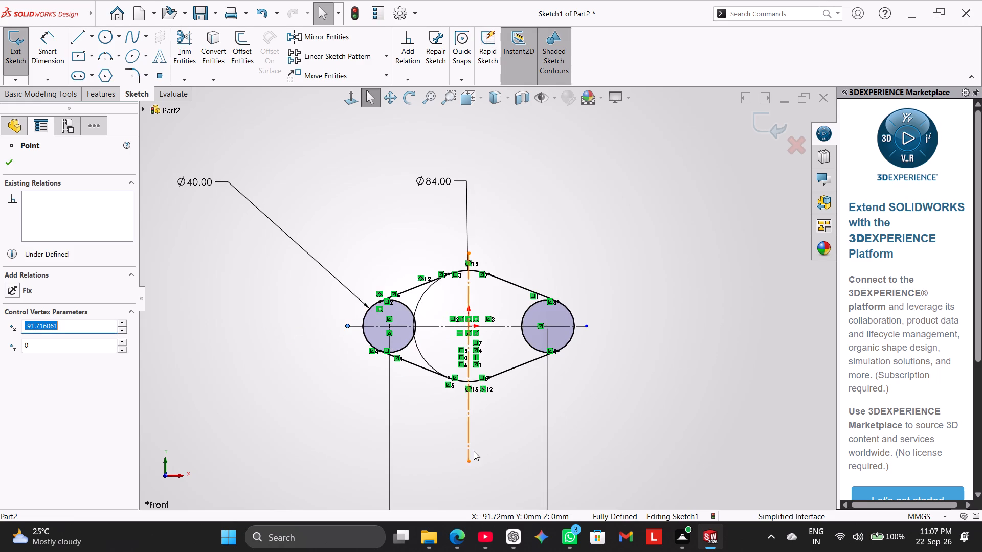
pyautogui.moveTo(470, 461); pyautogui.dragTo(465, 403)
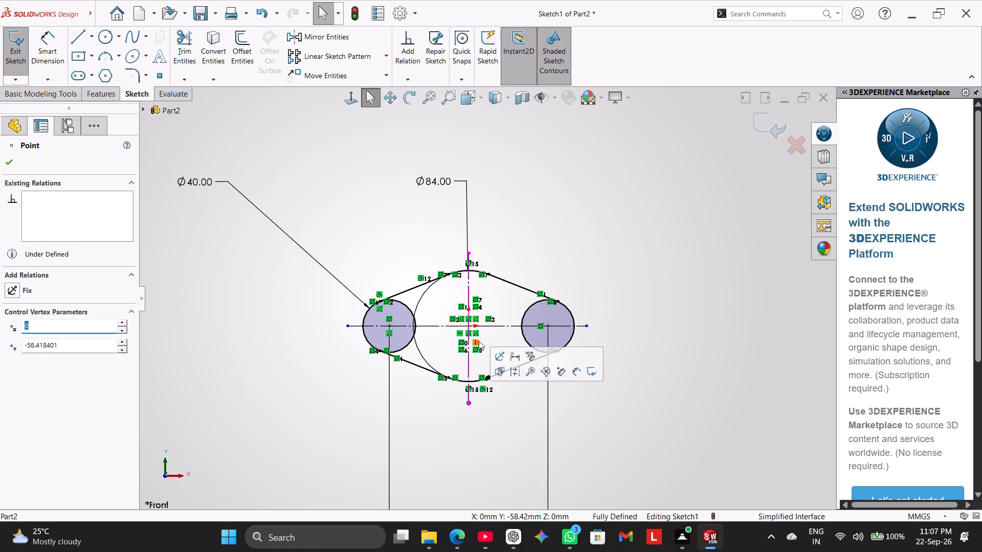
# Move the 84 mm diameter dimension inside the central circle, with its text at the bottom arc just right of the vertical centerline.
pyautogui.scroll(-3, 479, 341)
pyautogui.moveTo(526, 186); pyautogui.dragTo(530, 188)
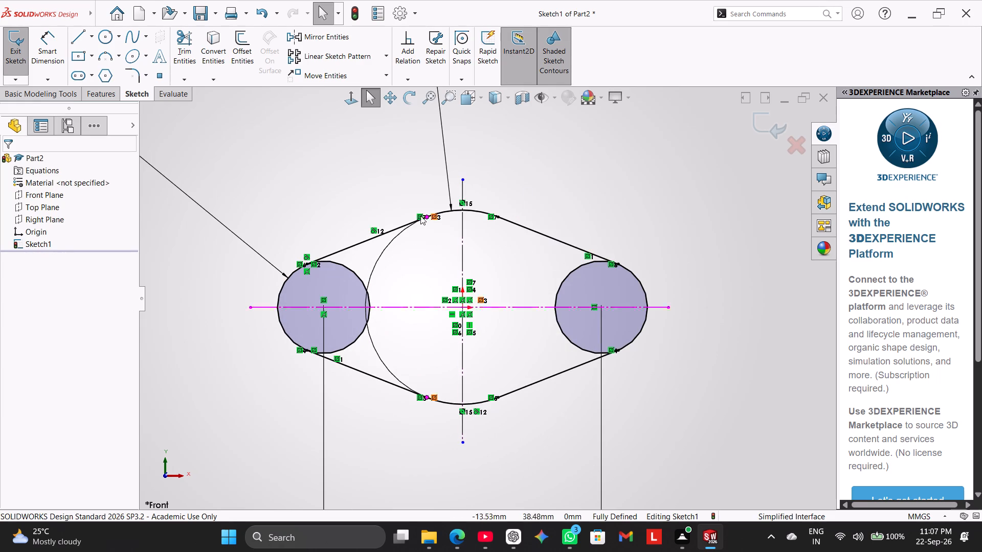
pyautogui.scroll(4, 449, 196)
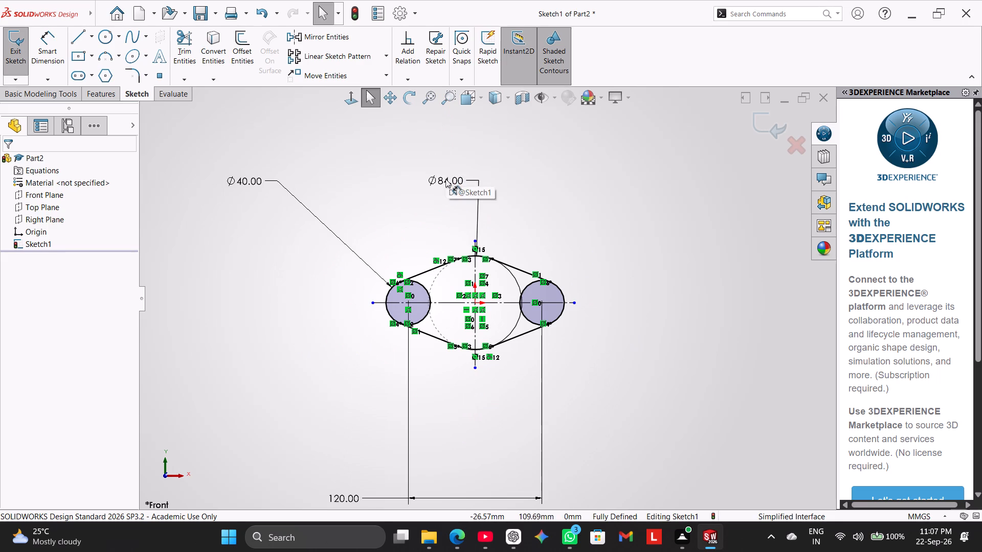
pyautogui.moveTo(445, 178); pyautogui.dragTo(452, 226)
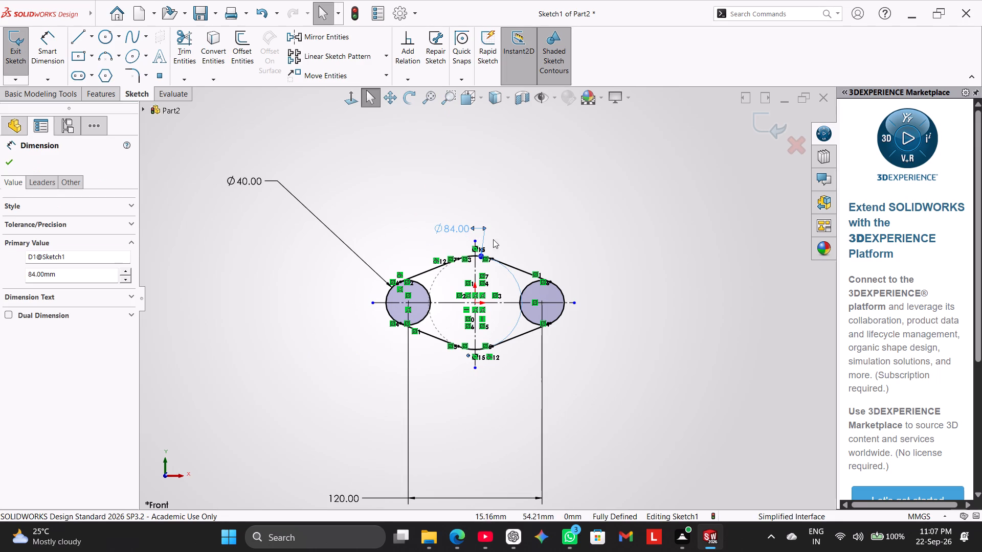
pyautogui.click(502, 211)
pyautogui.scroll(-4, 515, 271)
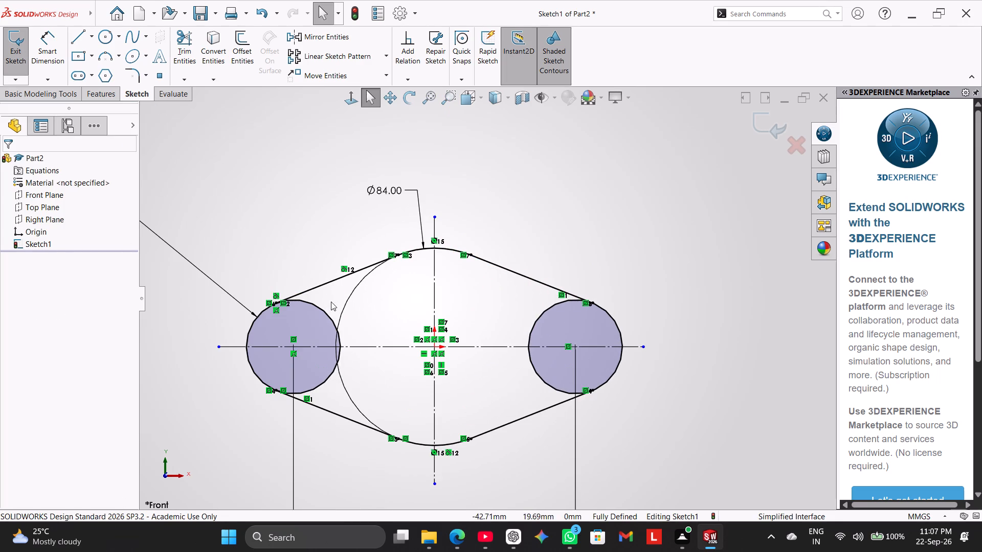
pyautogui.moveTo(381, 187); pyautogui.dragTo(339, 314)
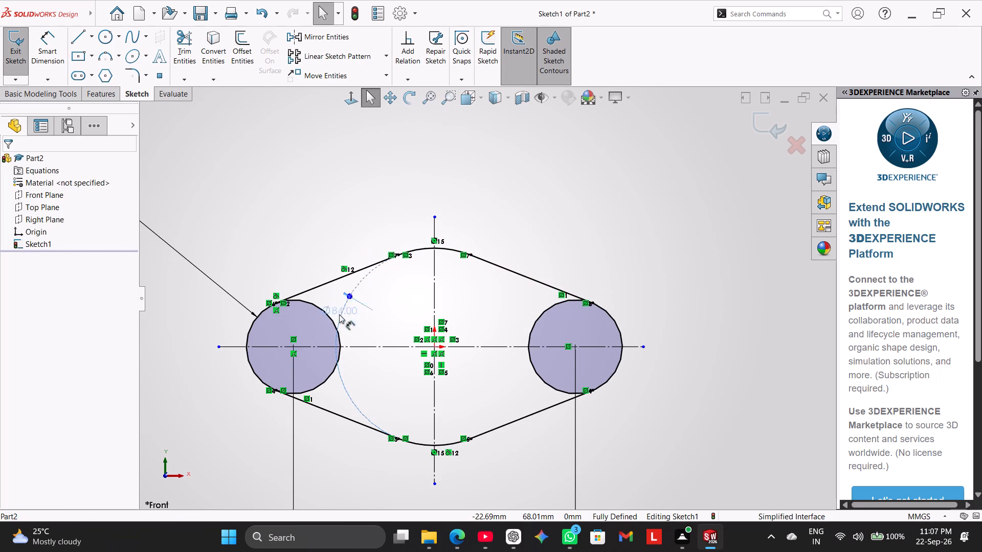
pyautogui.moveTo(339, 314); pyautogui.dragTo(454, 436)
pyautogui.click(295, 186)
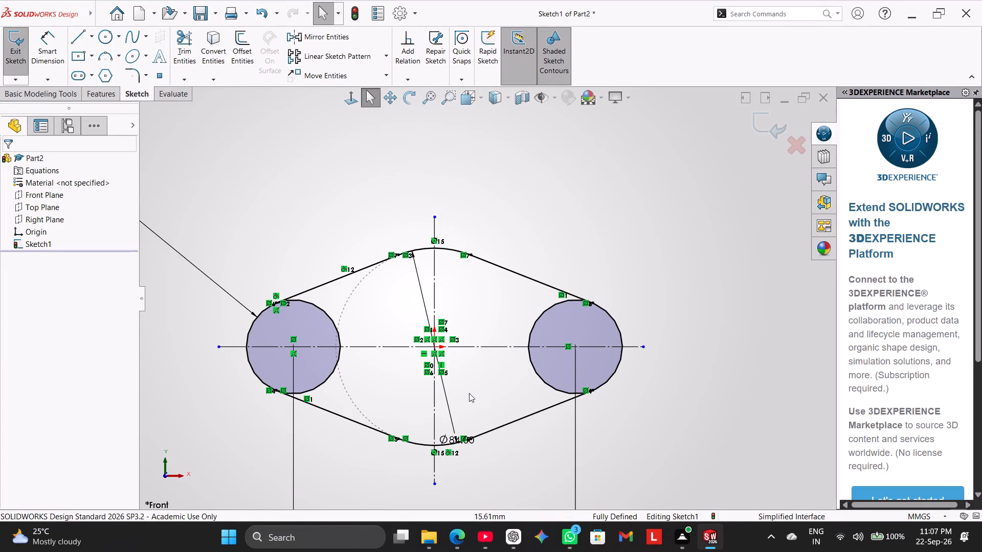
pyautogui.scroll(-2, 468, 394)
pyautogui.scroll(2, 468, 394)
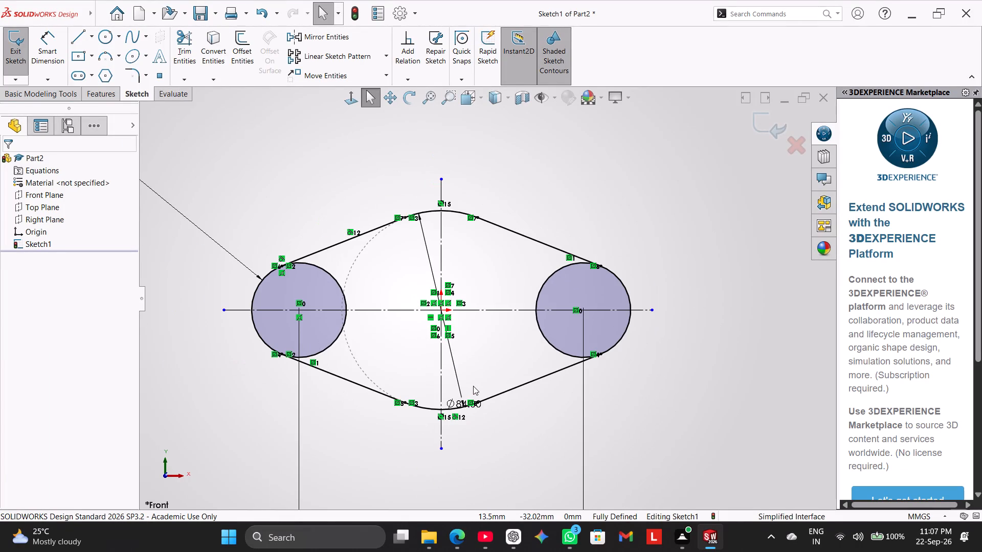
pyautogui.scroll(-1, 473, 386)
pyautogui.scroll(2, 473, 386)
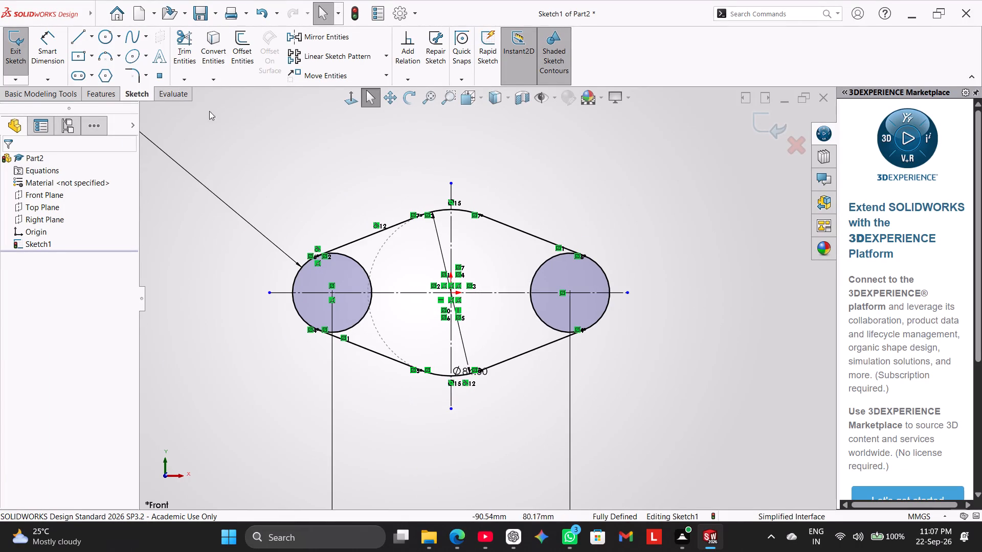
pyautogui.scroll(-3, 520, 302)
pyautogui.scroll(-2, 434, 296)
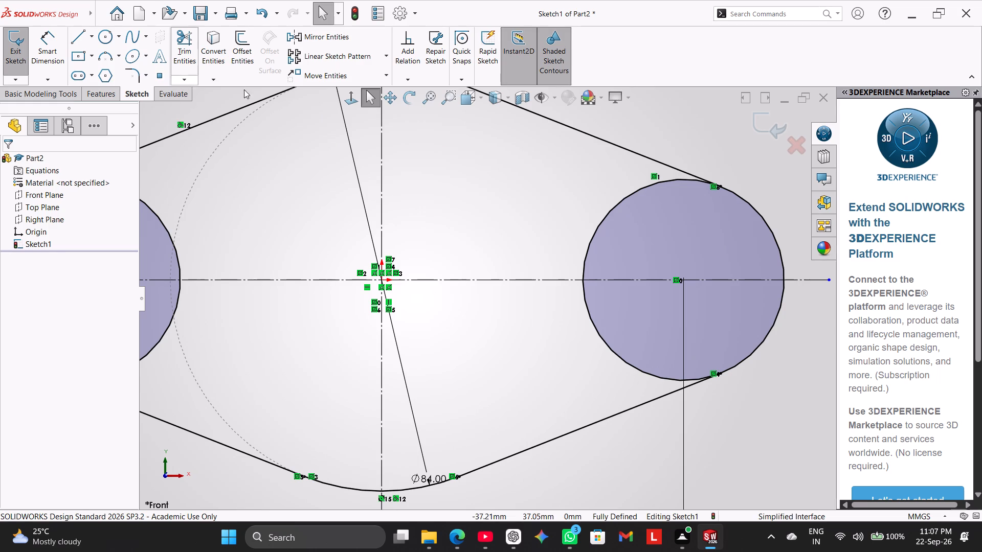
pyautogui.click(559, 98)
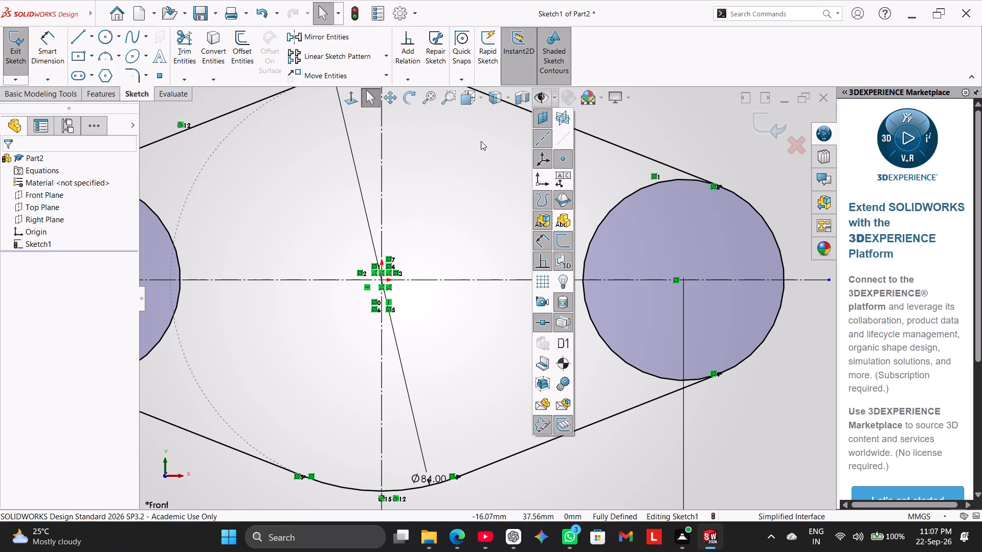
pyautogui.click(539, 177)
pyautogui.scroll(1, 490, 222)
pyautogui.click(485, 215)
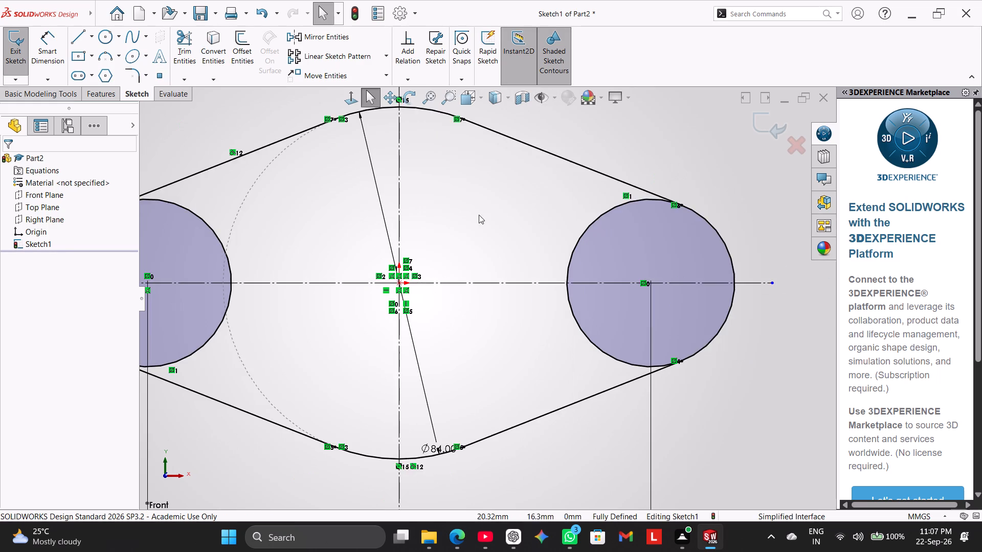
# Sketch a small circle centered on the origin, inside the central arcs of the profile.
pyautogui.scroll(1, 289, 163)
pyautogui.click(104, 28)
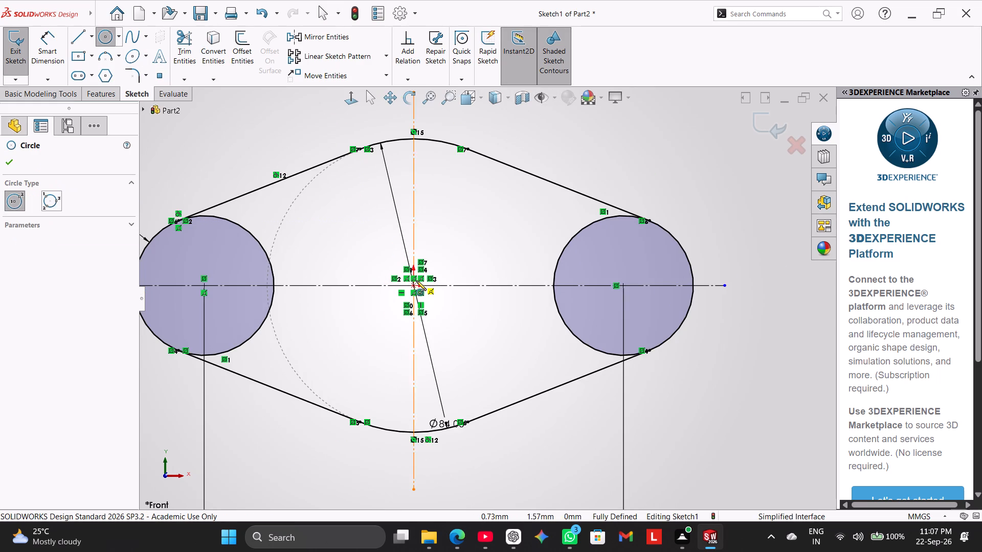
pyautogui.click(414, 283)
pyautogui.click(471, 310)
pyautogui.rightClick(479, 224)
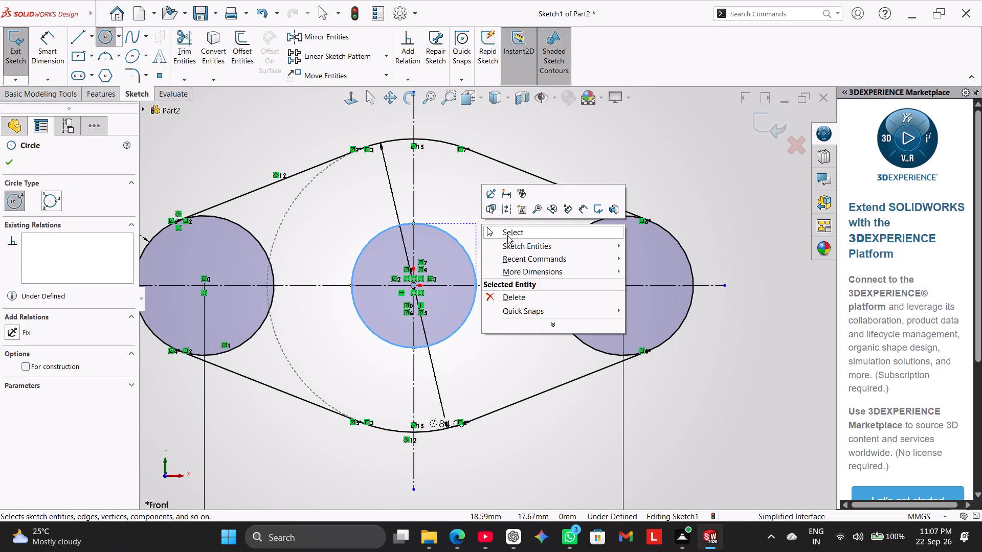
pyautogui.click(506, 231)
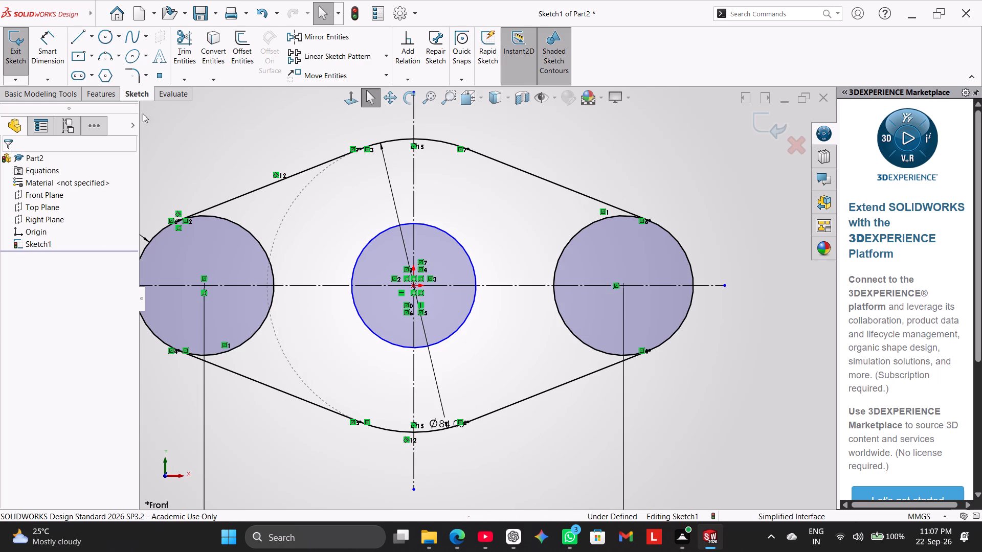
# Sketch a larger concentric circle about 53 mm in diameter, centered on the origin.
pyautogui.click(105, 36)
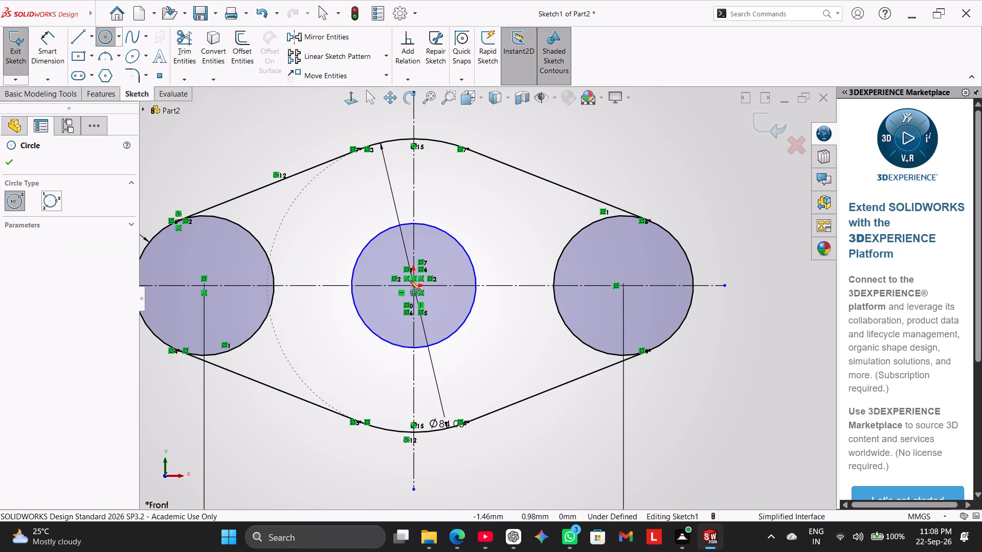
pyautogui.click(414, 285)
pyautogui.click(480, 349)
pyautogui.rightClick(526, 182)
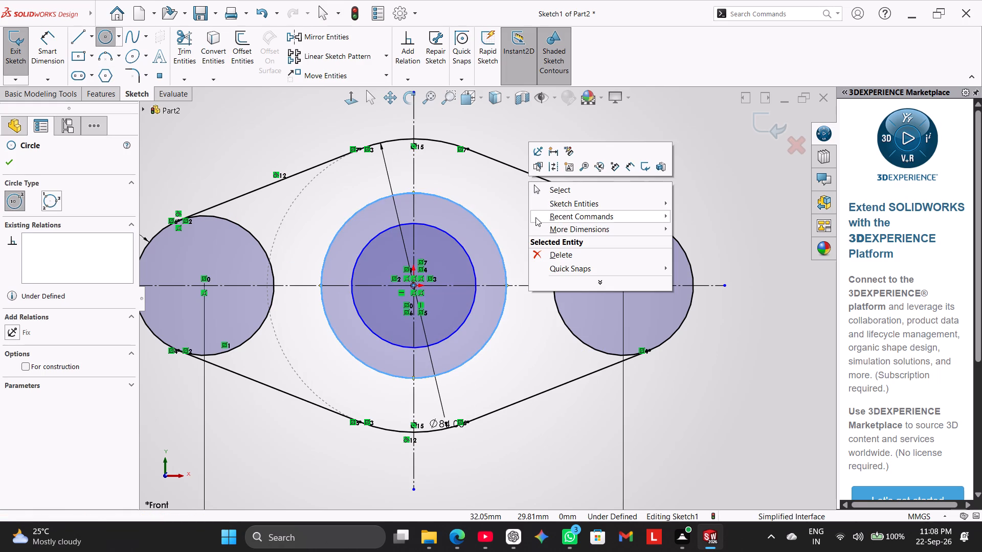
pyautogui.click(543, 183)
pyautogui.scroll(2, 468, 238)
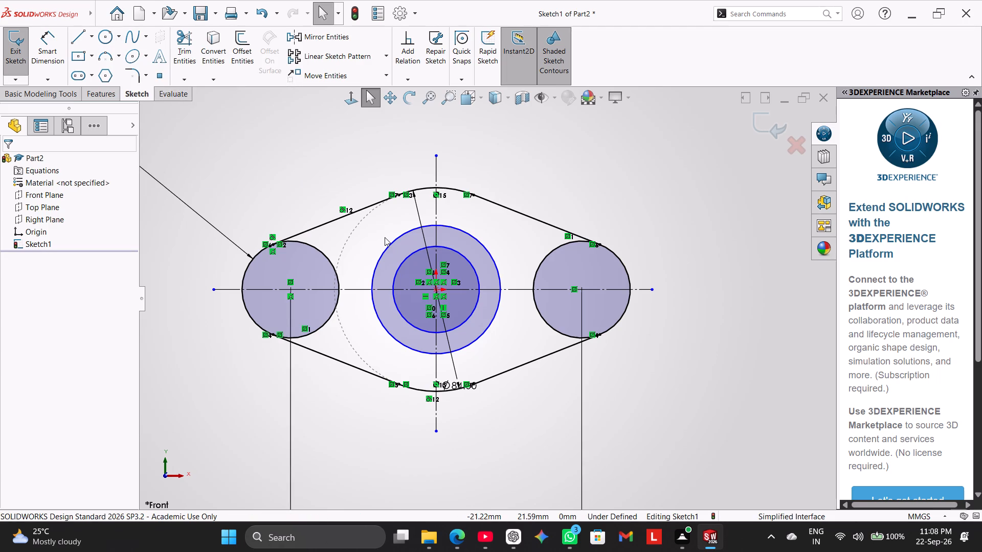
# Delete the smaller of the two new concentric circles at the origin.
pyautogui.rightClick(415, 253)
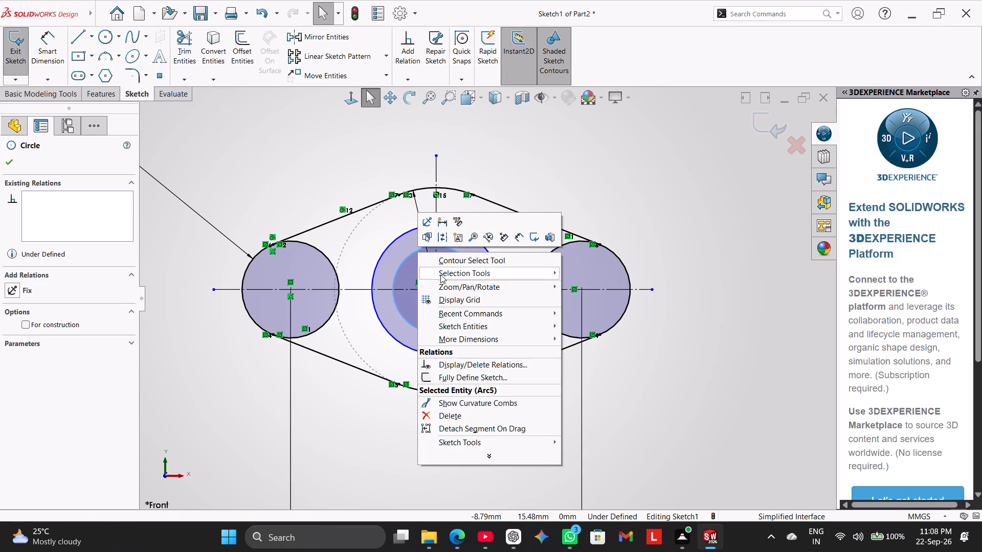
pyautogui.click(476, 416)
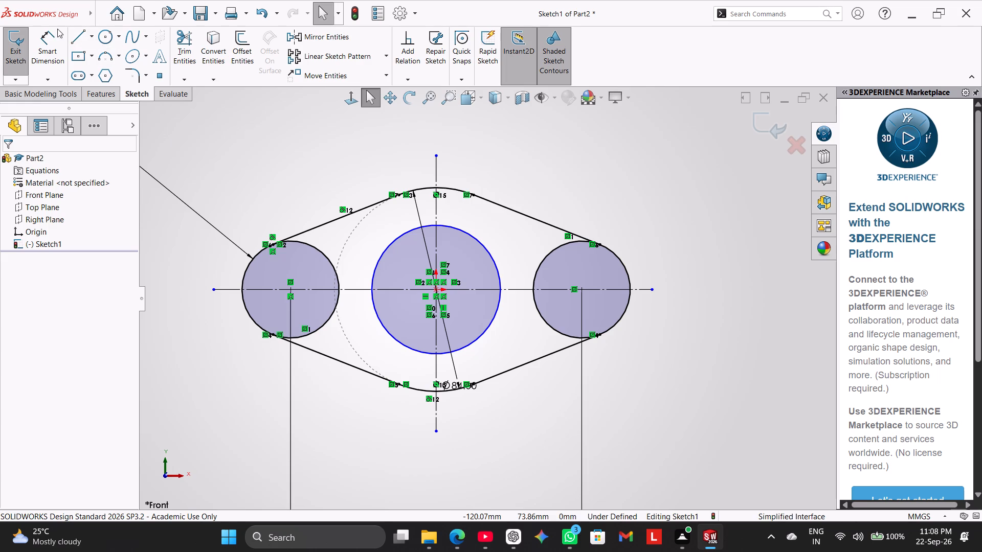
# Dimension the new central circle's diameter as 60 mm, placing the dimension above the profile's upper-left tangent line.
pyautogui.click(54, 39)
pyautogui.moveTo(404, 234); pyautogui.dragTo(390, 222)
pyautogui.click(278, 146)
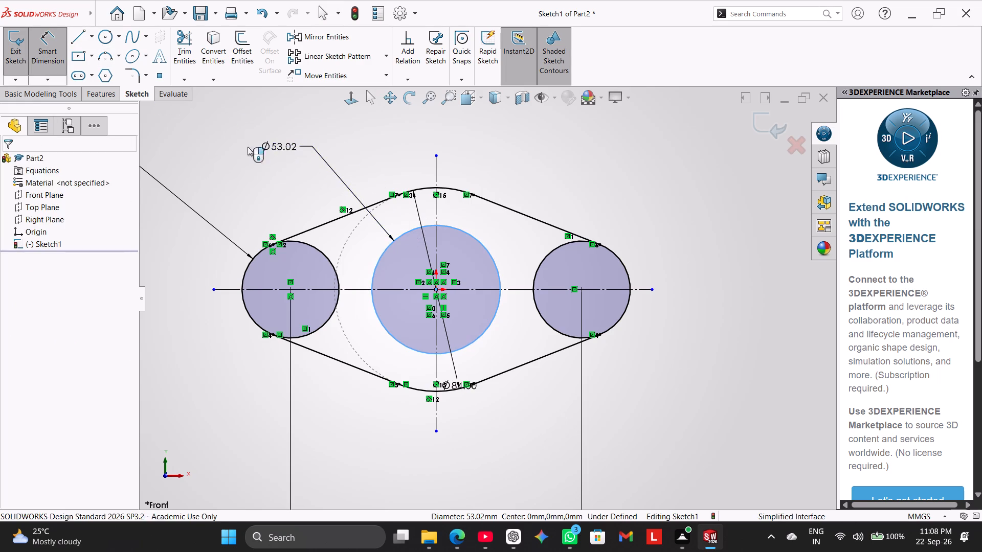
pyautogui.write('60')
pyautogui.press('Return')
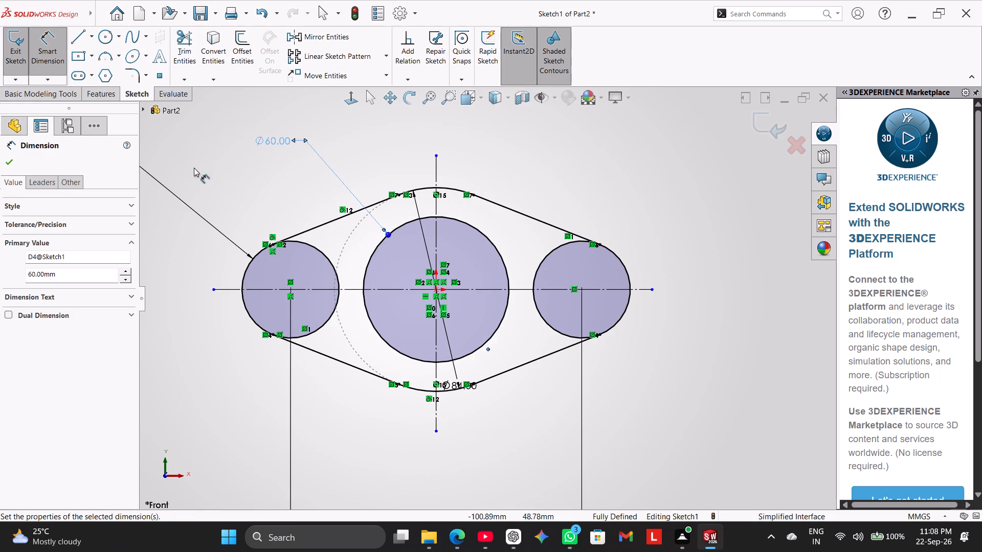
pyautogui.moveTo(195, 145); pyautogui.dragTo(191, 141, button='right')
pyautogui.click(250, 175)
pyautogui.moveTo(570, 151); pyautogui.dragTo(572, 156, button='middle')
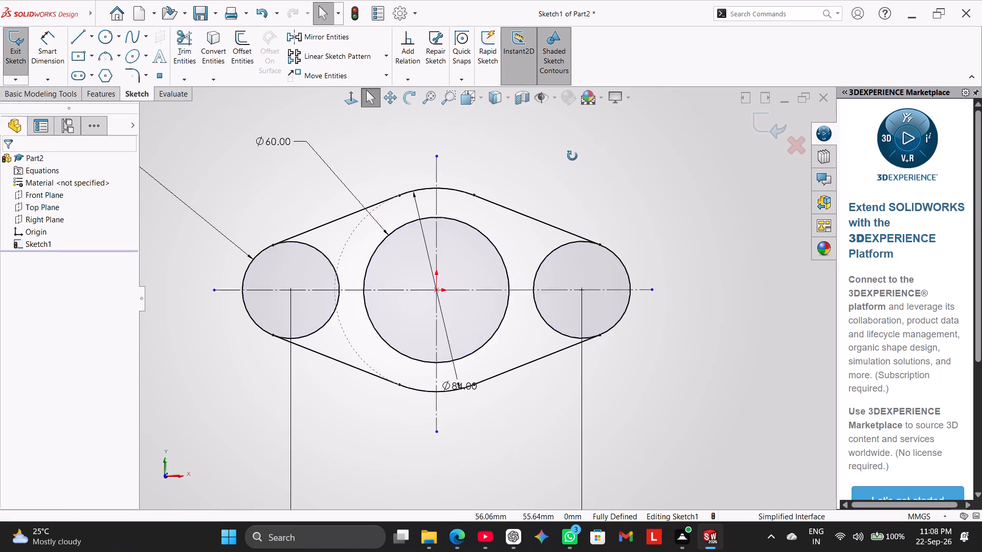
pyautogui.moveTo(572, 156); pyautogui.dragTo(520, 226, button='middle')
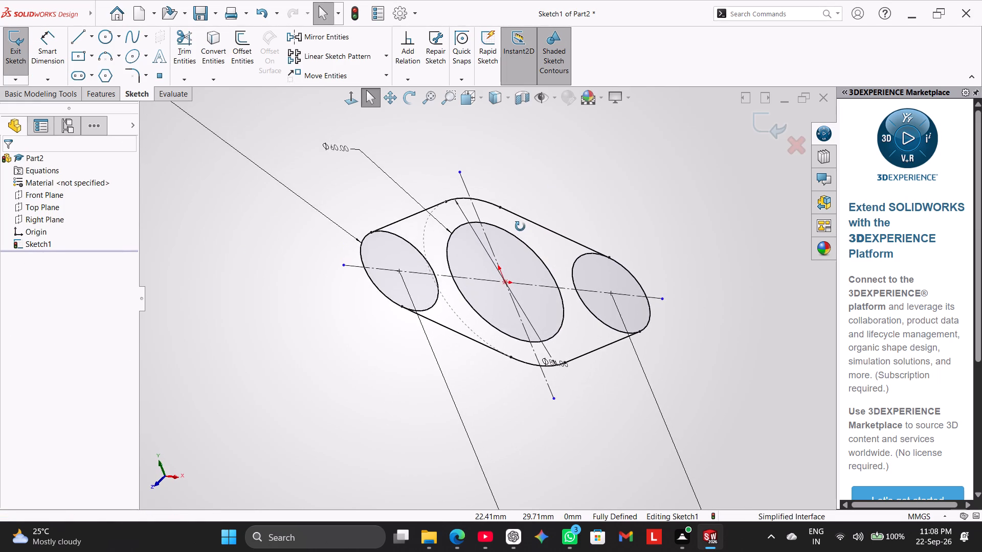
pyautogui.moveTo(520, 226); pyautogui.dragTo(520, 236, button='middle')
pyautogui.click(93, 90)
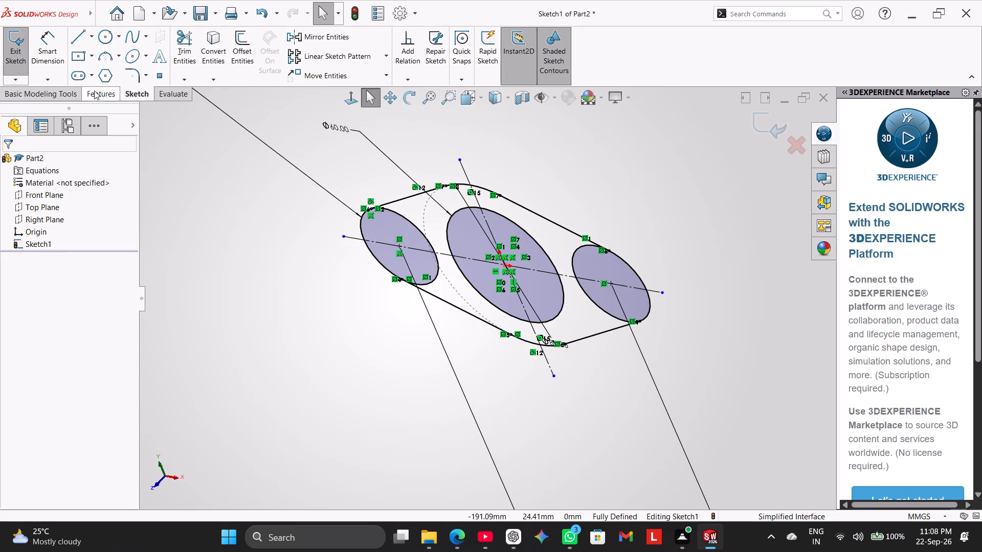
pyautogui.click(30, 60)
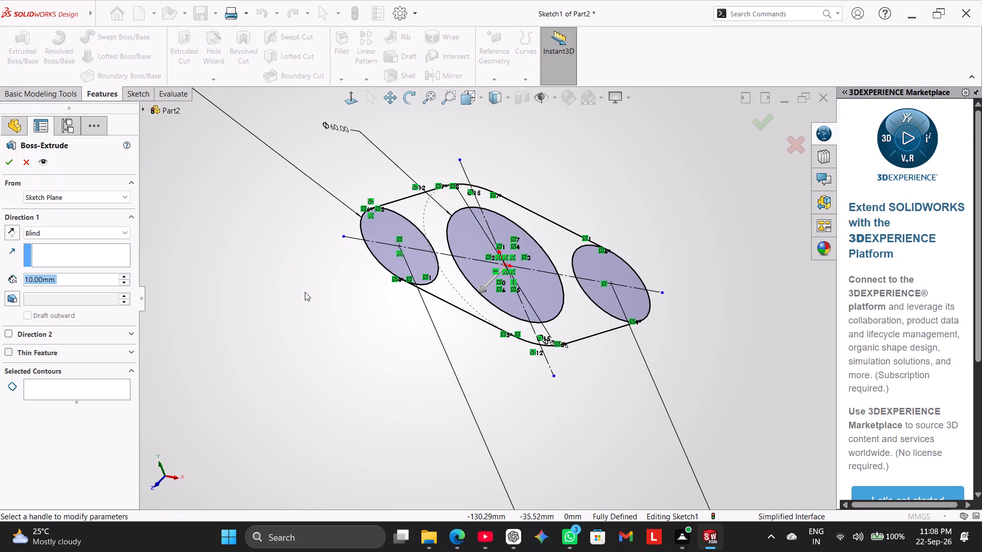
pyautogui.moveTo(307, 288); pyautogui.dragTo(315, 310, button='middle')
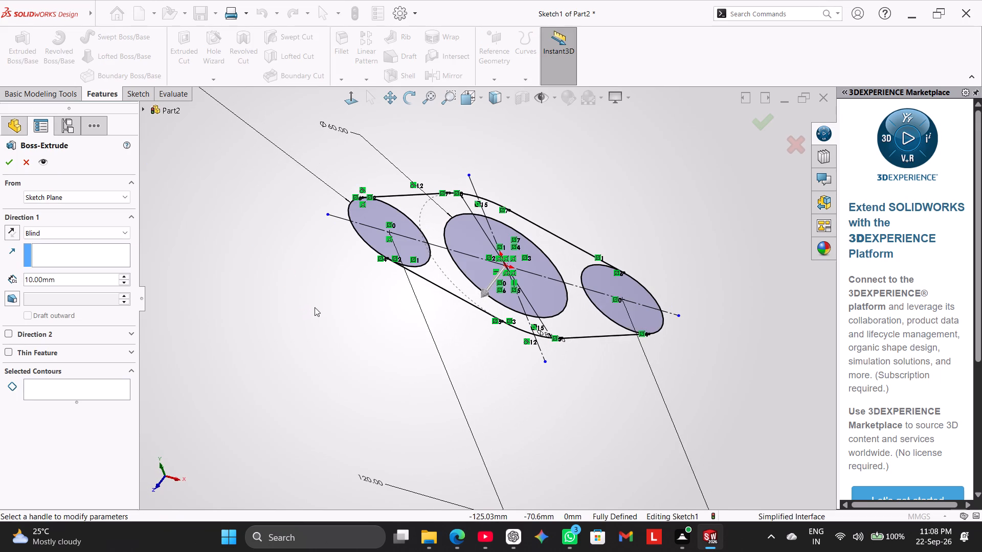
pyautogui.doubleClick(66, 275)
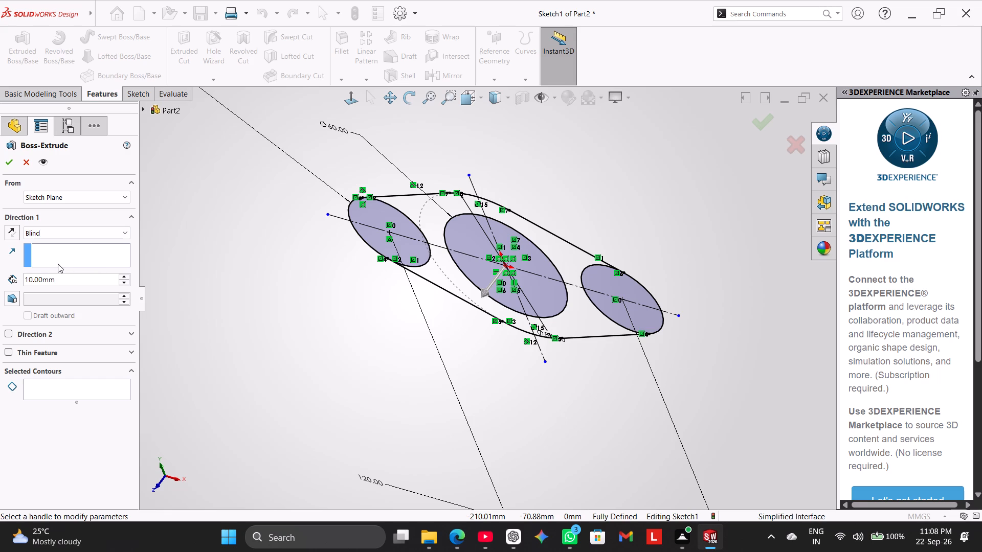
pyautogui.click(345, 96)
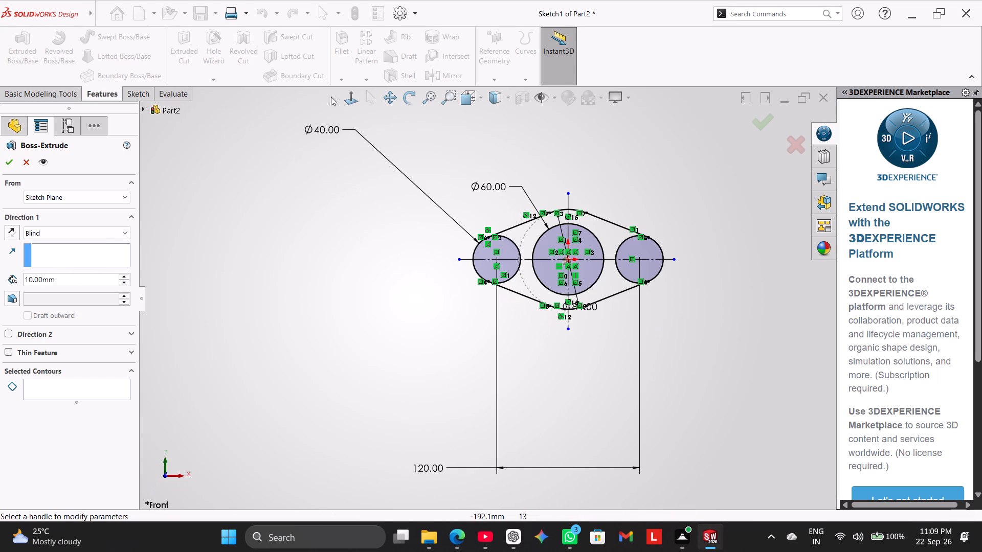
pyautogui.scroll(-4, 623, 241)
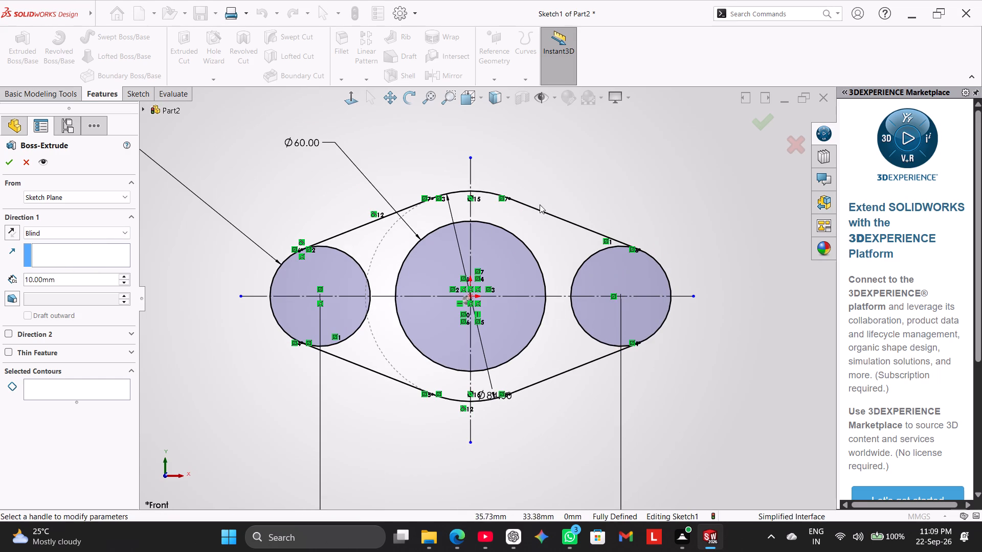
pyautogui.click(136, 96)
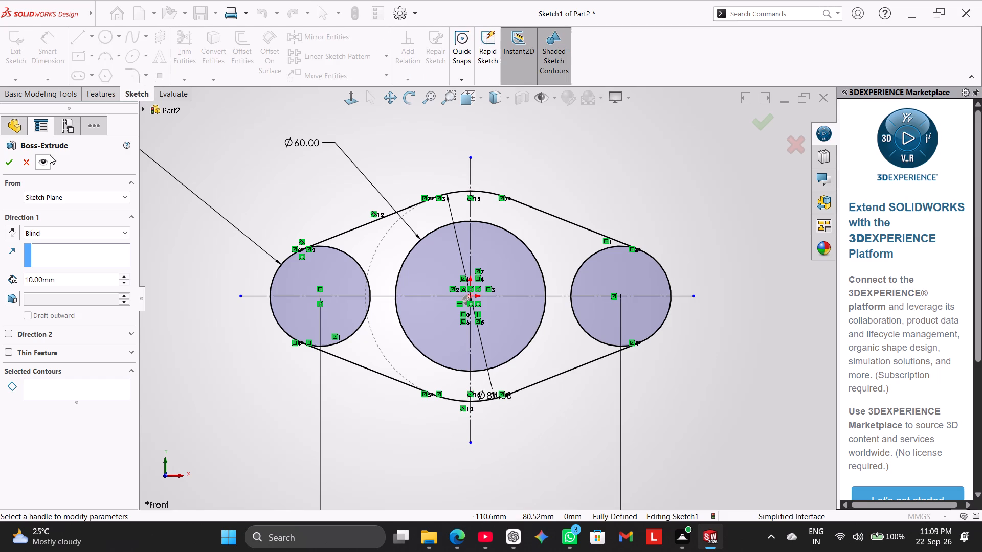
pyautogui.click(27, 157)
# Trim away the inner arcs of both 40 mm side circles, leaving only the rounded outer ends of the flange outline.
pyautogui.click(187, 52)
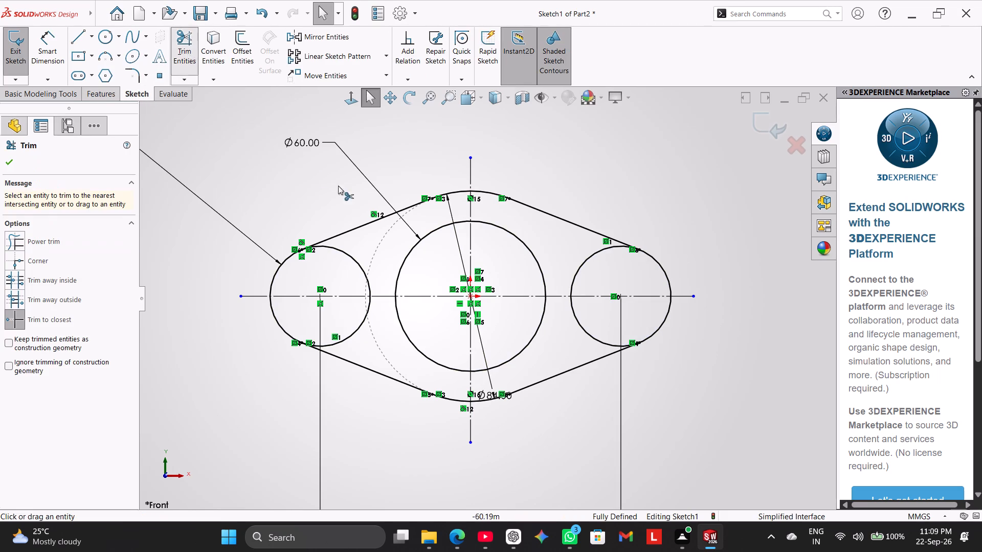
pyautogui.click(577, 268)
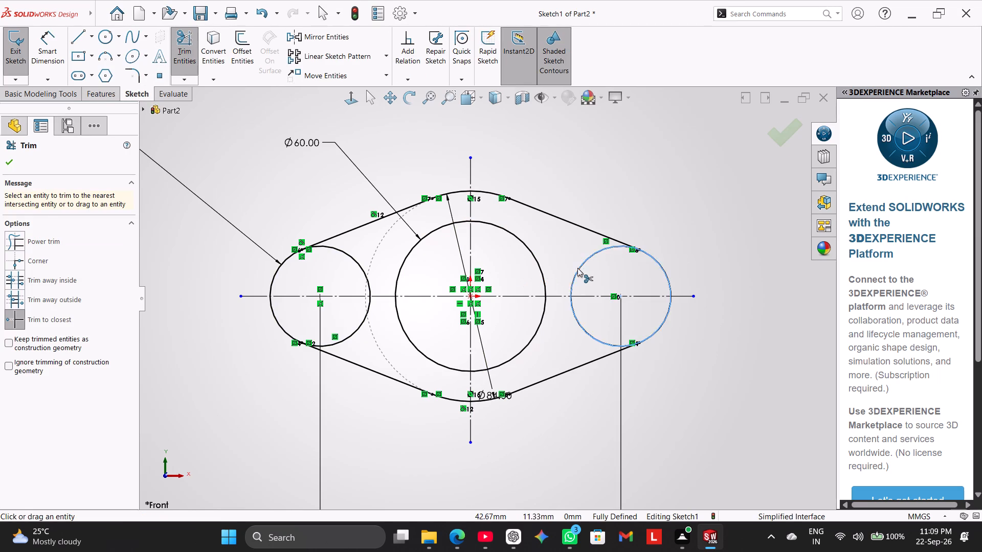
pyautogui.click(576, 327)
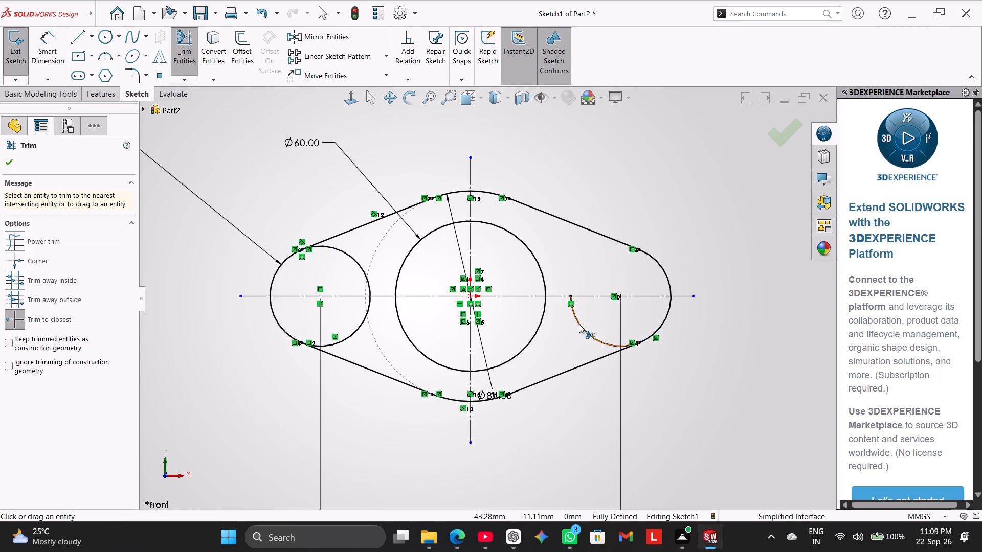
pyautogui.click(579, 324)
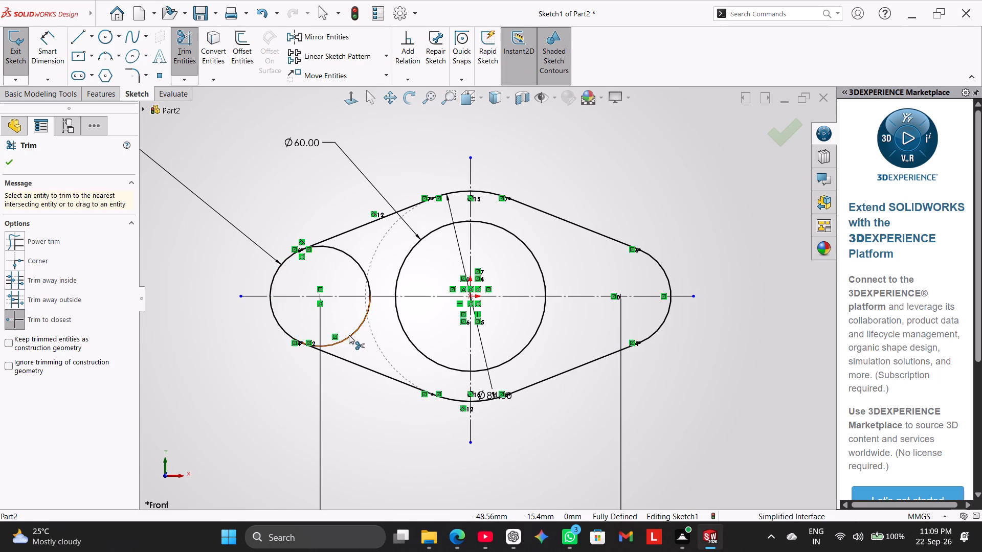
pyautogui.click(349, 335)
pyautogui.click(337, 247)
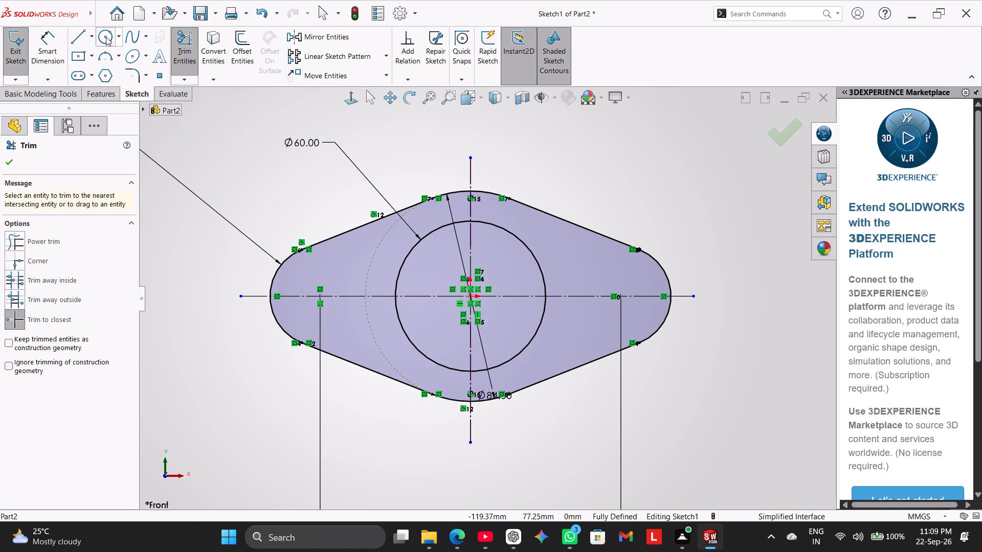
# Sketch a circle about 14 mm in diameter, concentric with the flange's left rounded end.
pyautogui.moveTo(105, 36); pyautogui.dragTo(109, 42)
pyautogui.moveTo(320, 295); pyautogui.dragTo(335, 306)
pyautogui.click(338, 310)
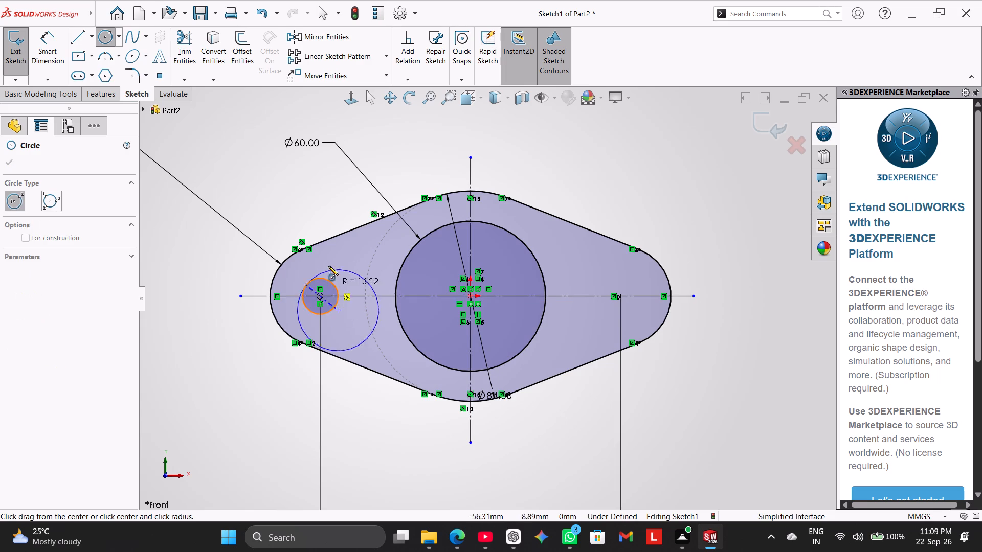
pyautogui.rightClick(289, 188)
pyautogui.click(309, 200)
# Set up a sketch mirror with copy for the small circle at the flange's left end, ready for choosing the mirror line.
pyautogui.click(341, 35)
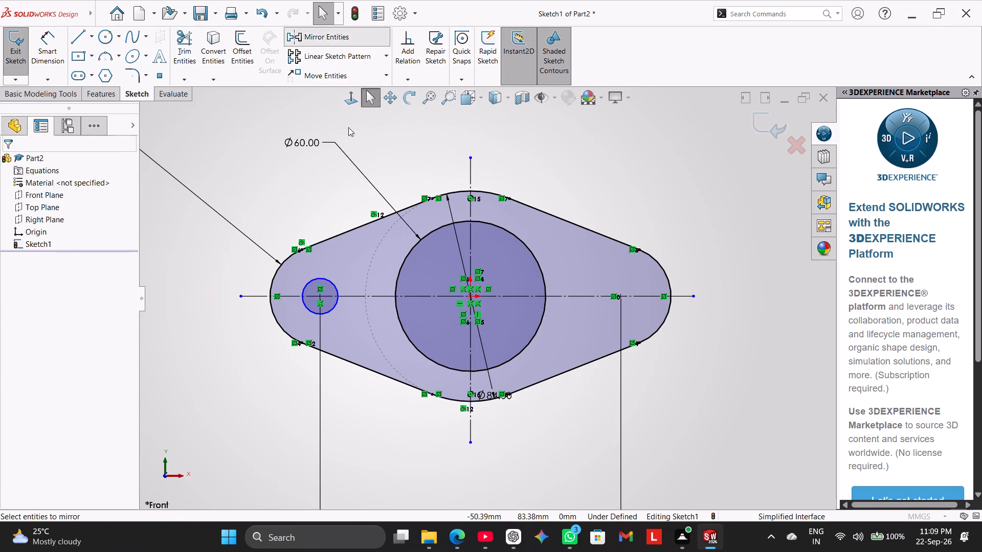
pyautogui.click(334, 283)
pyautogui.click(311, 212)
pyautogui.rightClick(311, 212)
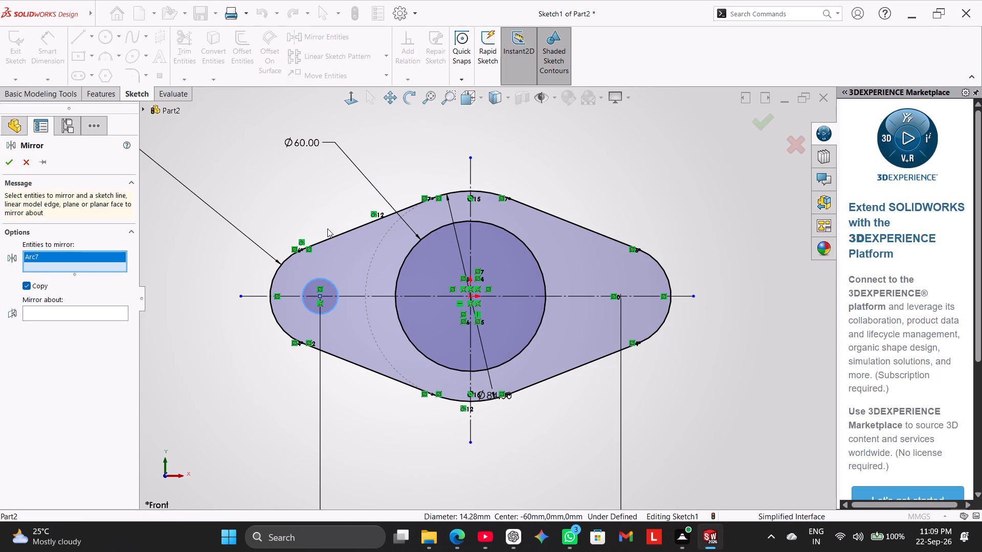
pyautogui.rightClick(318, 209)
pyautogui.click(318, 209)
pyautogui.rightClick(252, 394)
pyautogui.click(252, 394)
pyautogui.click(213, 369)
pyautogui.rightClick(213, 369)
pyautogui.click(213, 371)
pyautogui.click(213, 370)
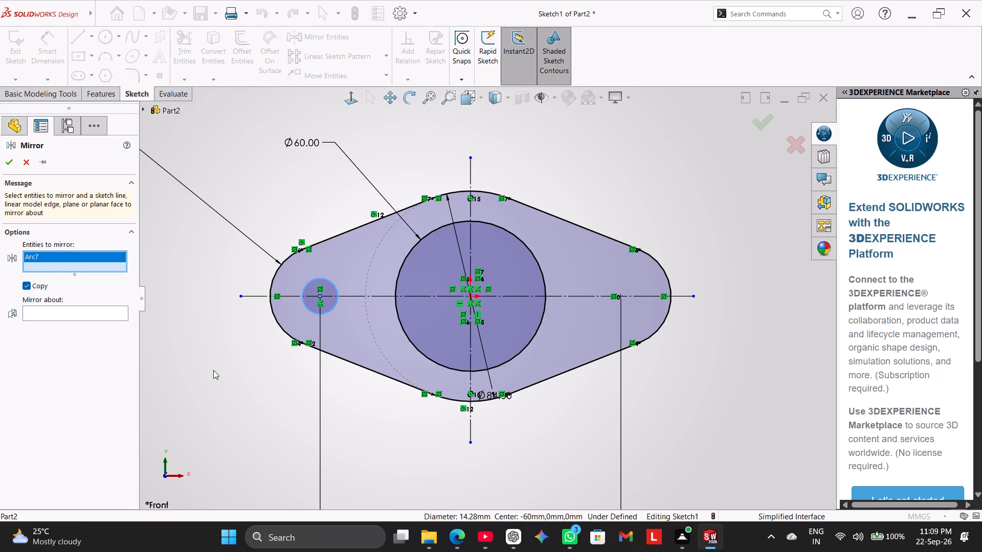
pyautogui.rightClick(213, 370)
pyautogui.click(214, 367)
pyautogui.rightClick(217, 367)
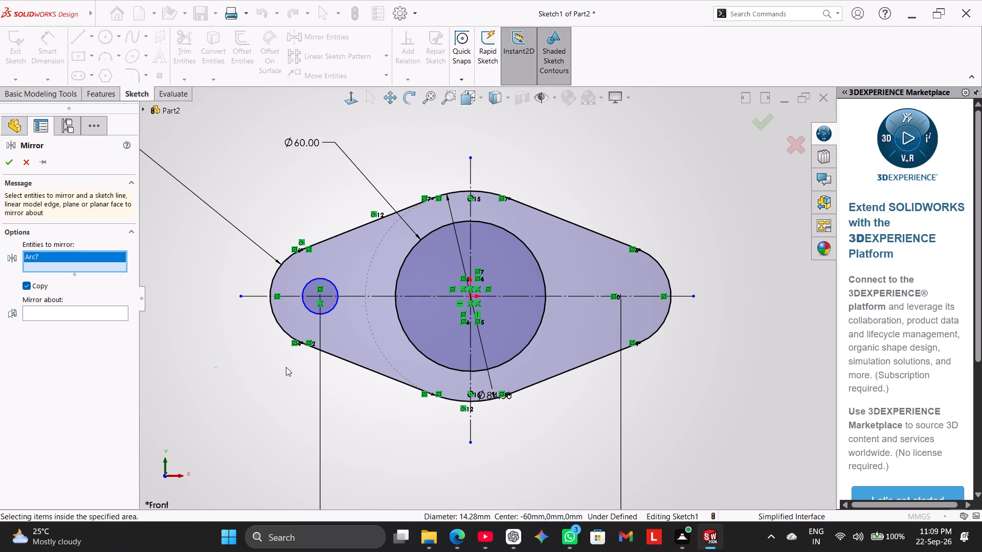
pyautogui.click(230, 370)
pyautogui.rightClick(231, 368)
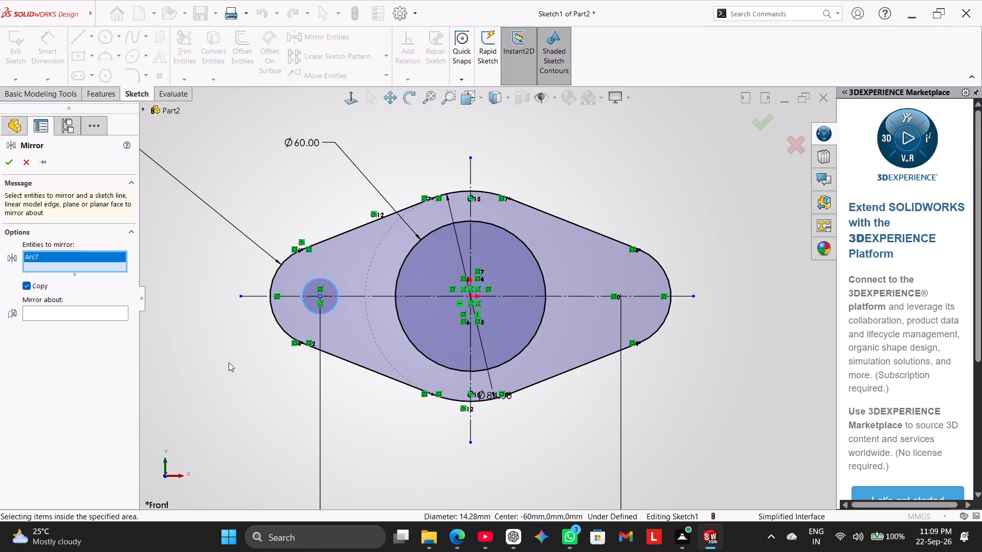
pyautogui.doubleClick(229, 363)
pyautogui.rightClick(227, 359)
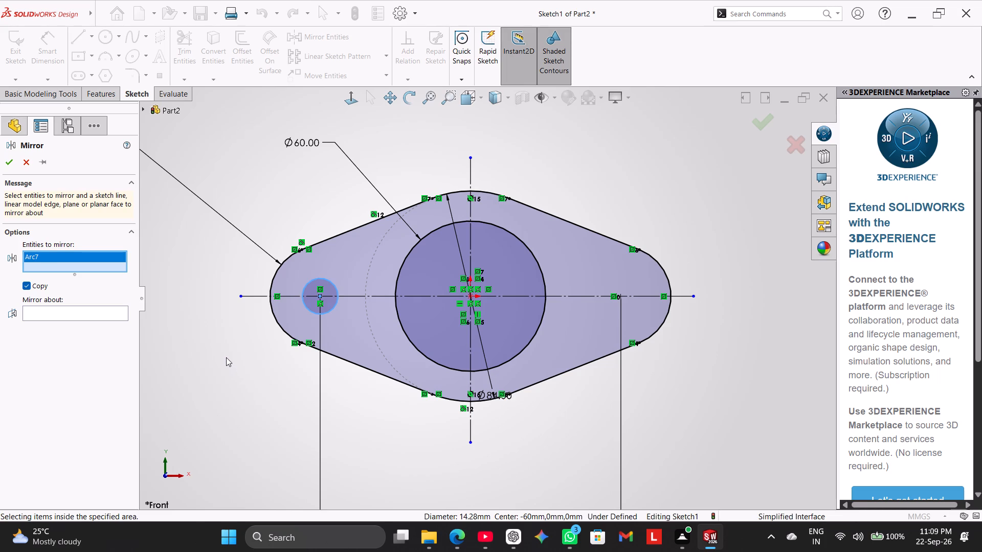
pyautogui.click(109, 266)
pyautogui.click(234, 359)
pyautogui.rightClick(234, 359)
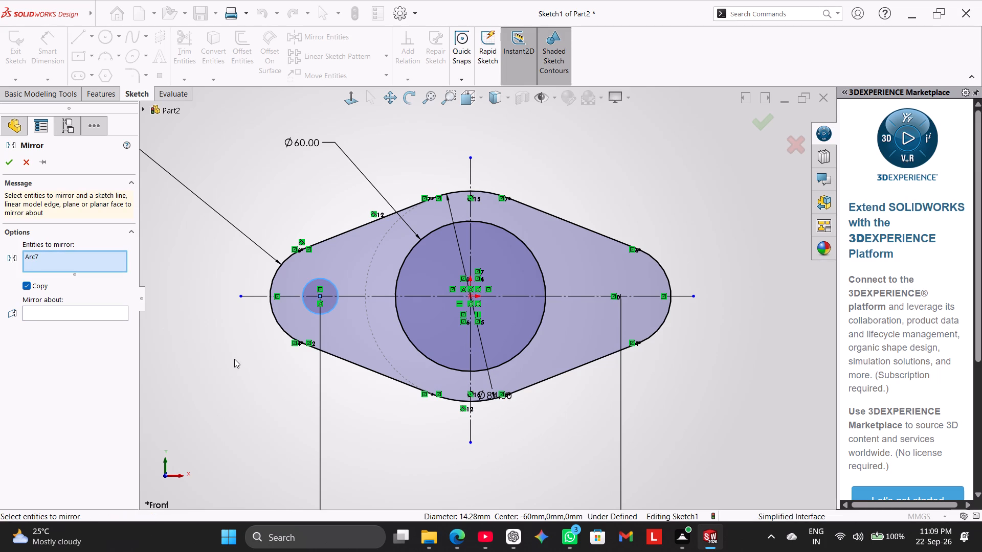
pyautogui.moveTo(221, 341); pyautogui.dragTo(227, 354)
pyautogui.rightClick(227, 354)
pyautogui.rightClick(226, 330)
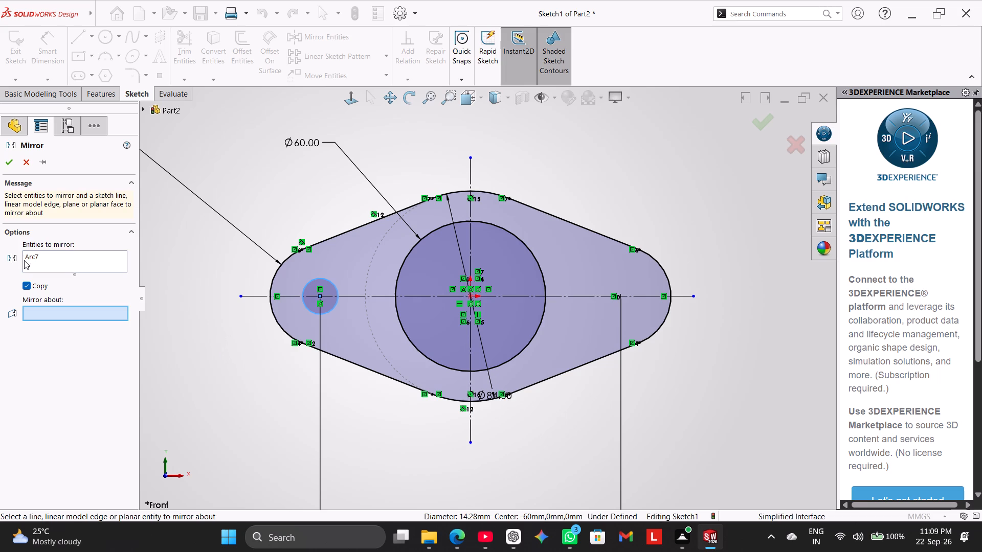
pyautogui.click(55, 261)
pyautogui.rightClick(198, 335)
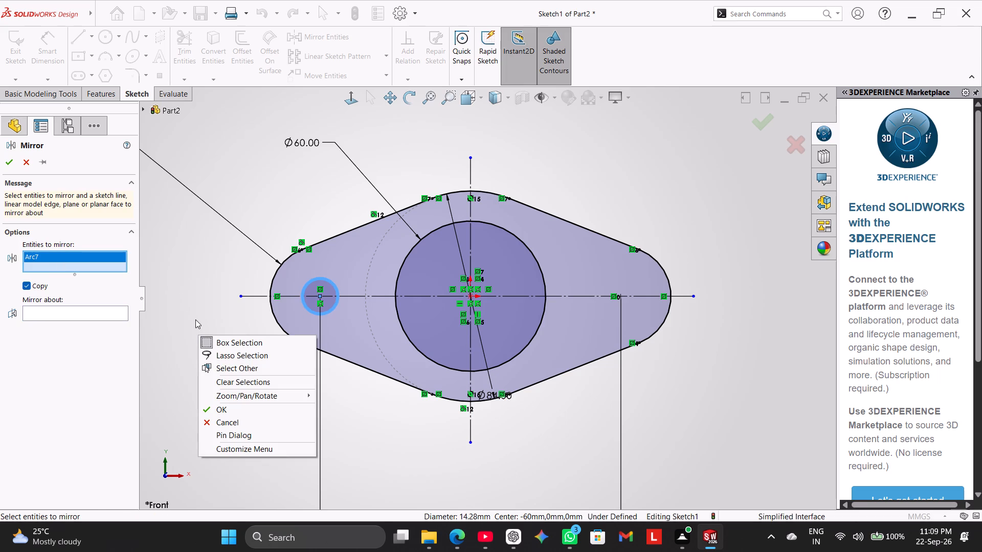
pyautogui.click(184, 308)
pyautogui.click(184, 308)
pyautogui.rightClick(184, 308)
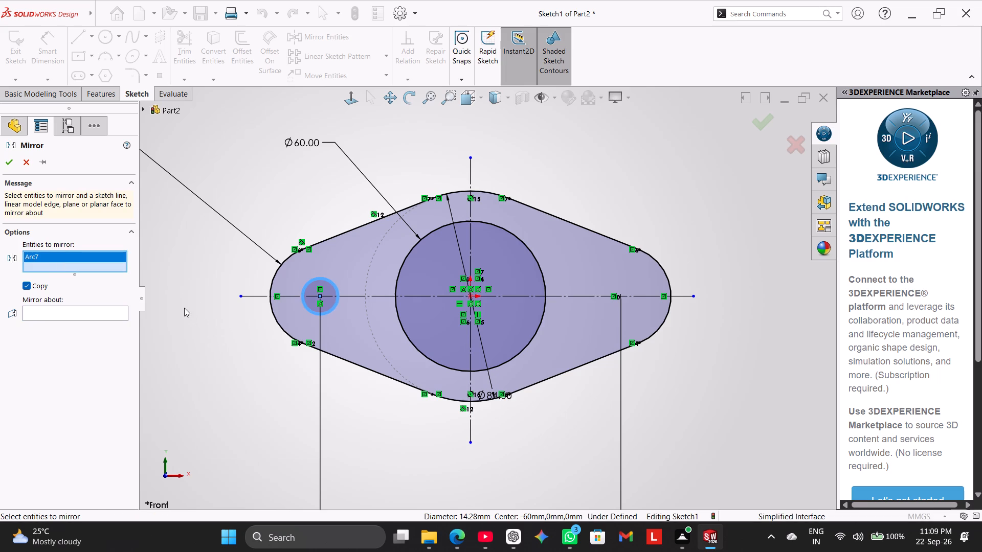
pyautogui.rightClick(210, 334)
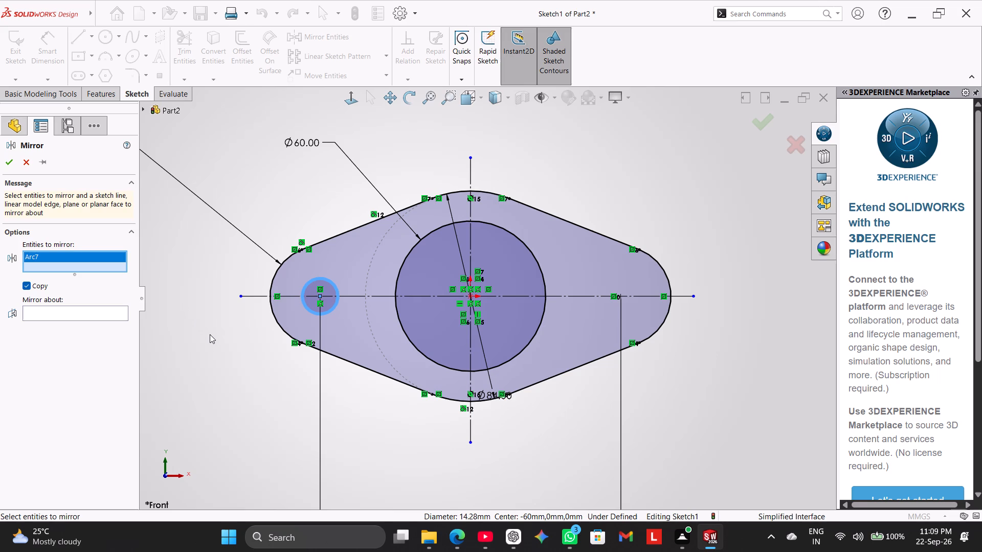
pyautogui.click(210, 331)
pyautogui.rightClick(210, 331)
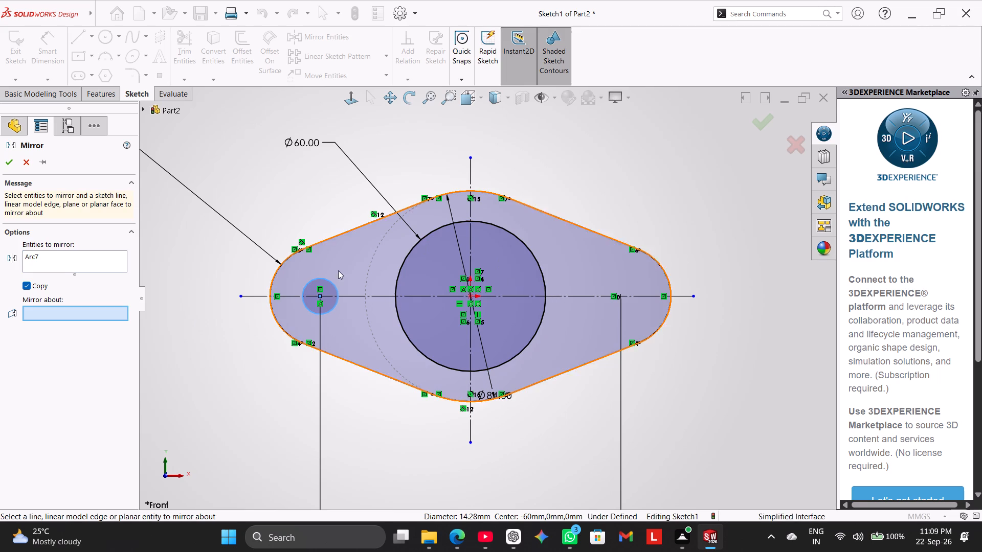
pyautogui.click(96, 259)
pyautogui.rightClick(173, 294)
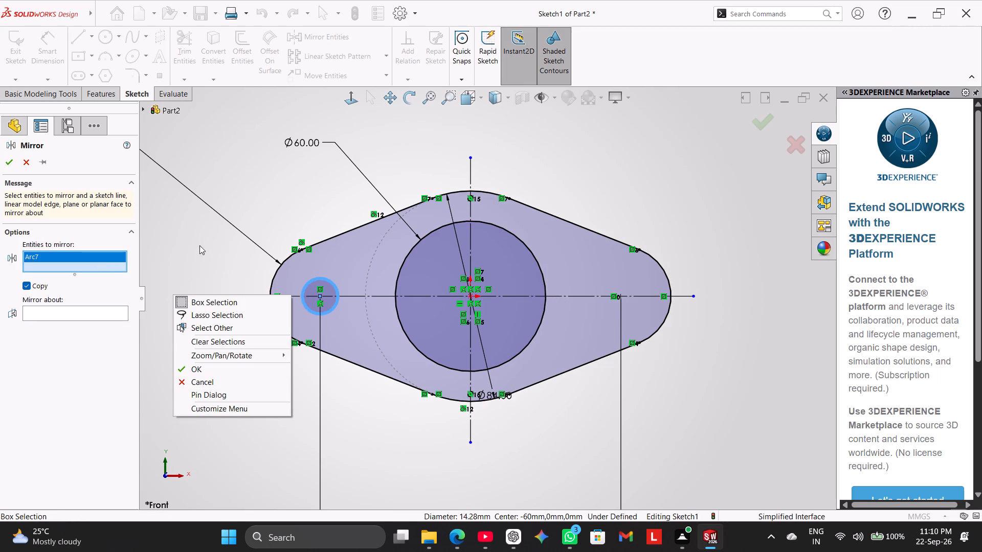
pyautogui.click(181, 244)
pyautogui.rightClick(209, 341)
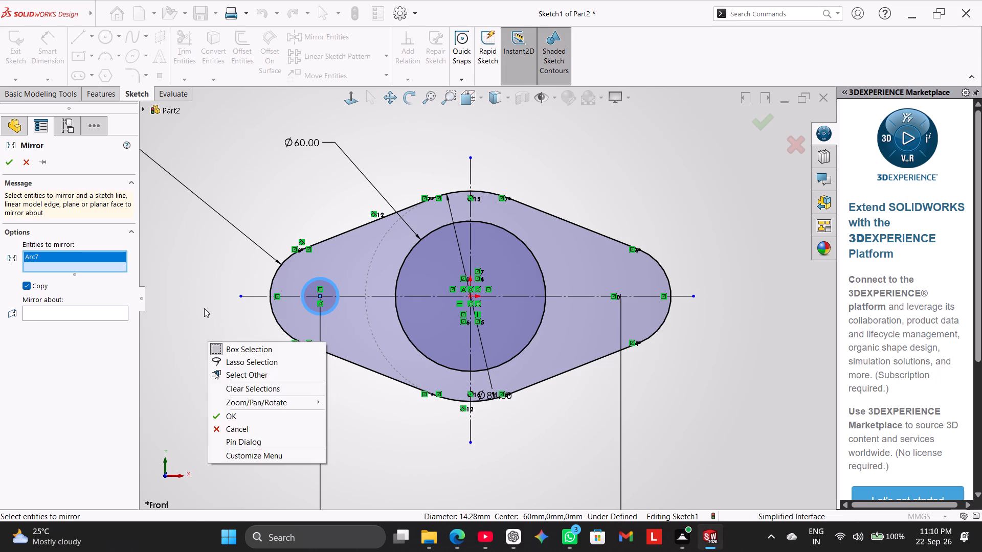
pyautogui.click(204, 308)
pyautogui.rightClick(193, 327)
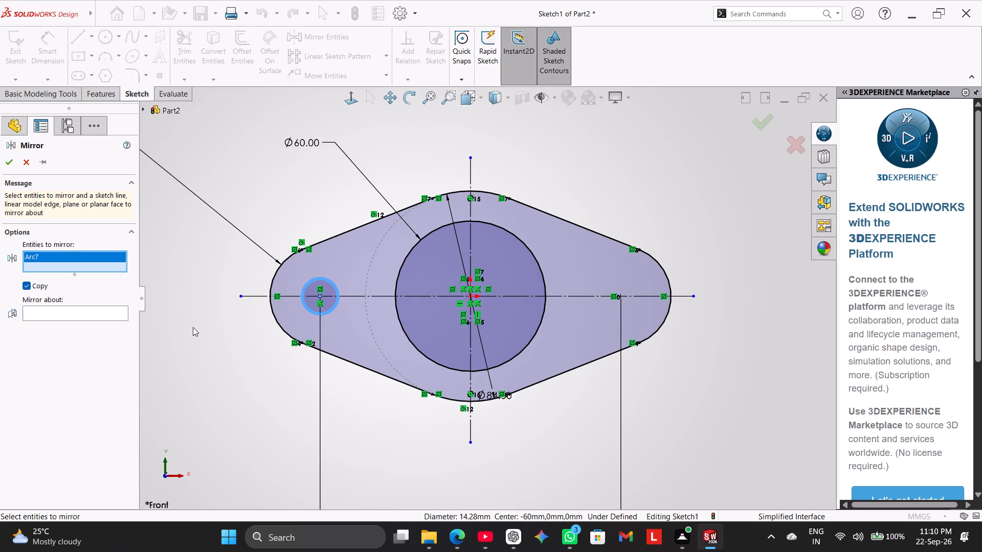
pyautogui.click(50, 264)
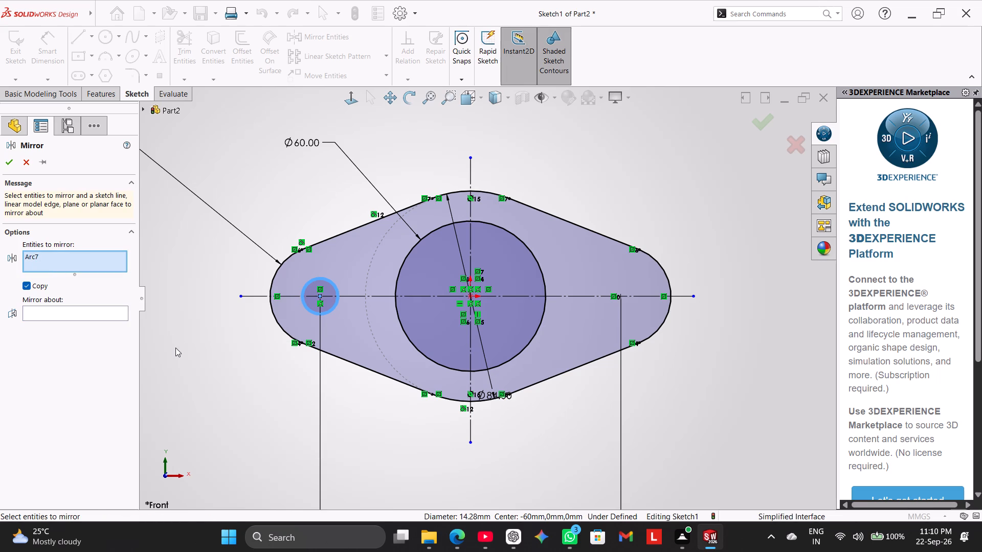
pyautogui.rightClick(175, 348)
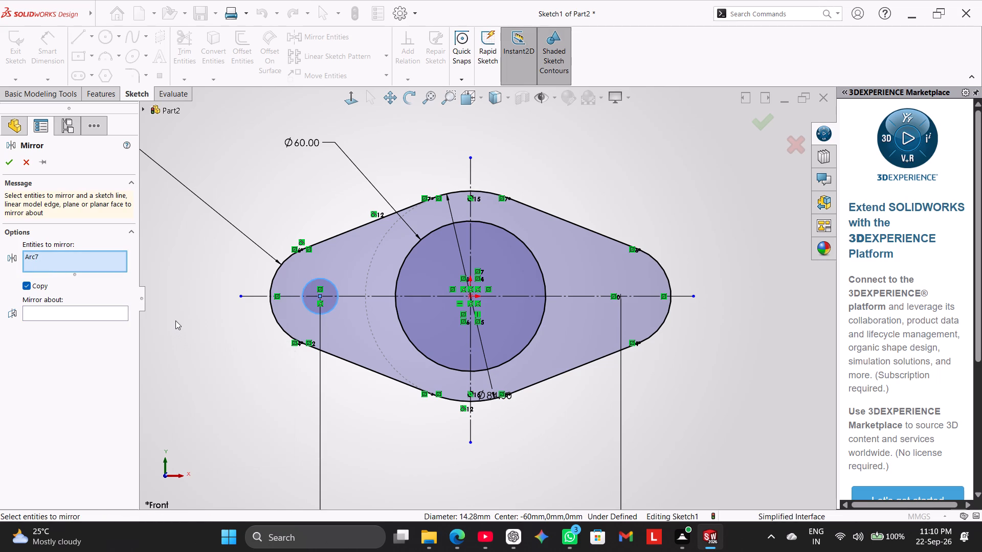
pyautogui.click(175, 320)
pyautogui.rightClick(175, 320)
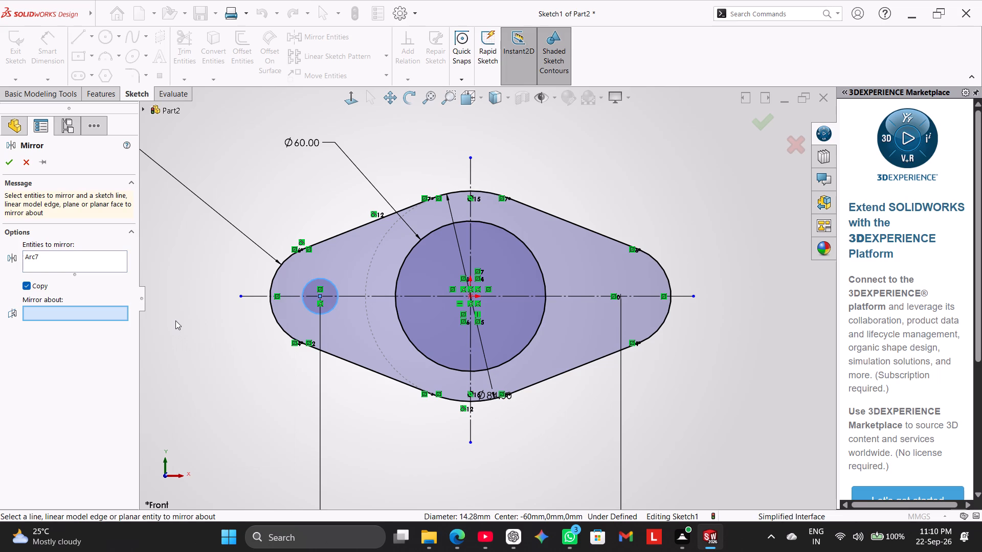
pyautogui.click(37, 263)
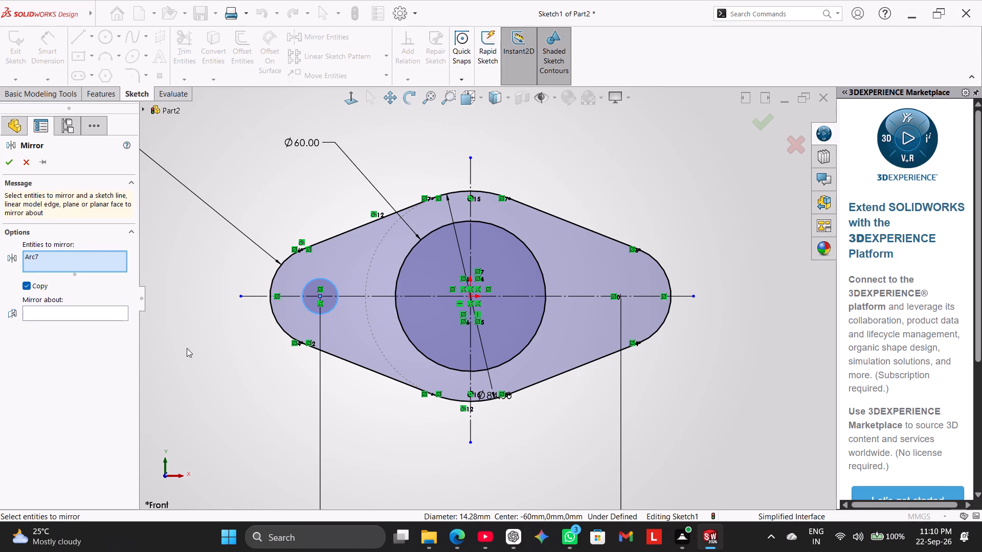
# Mirror the small left-end circle about the vertical centerline to create the matching circle at the flange's right end.
pyautogui.rightClick(187, 341)
pyautogui.click(180, 296)
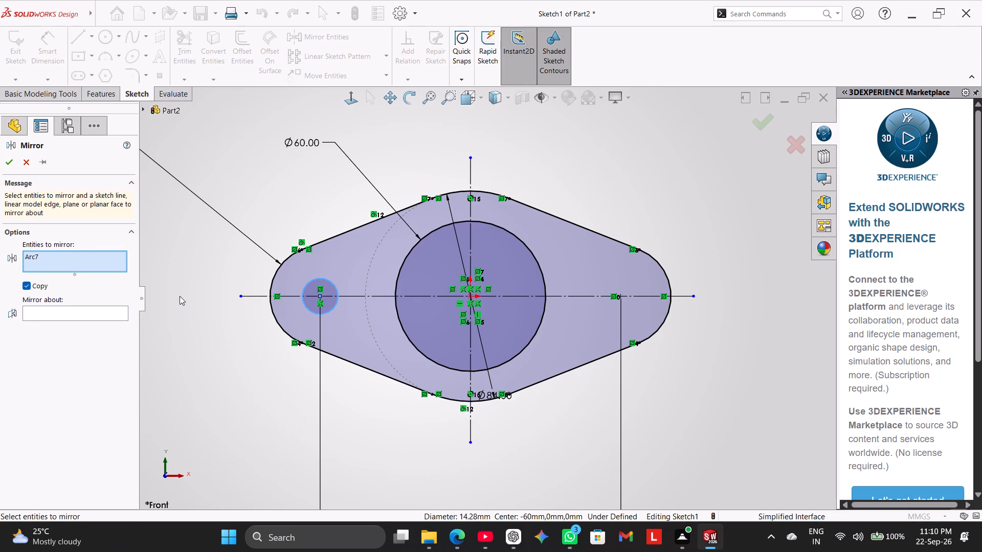
pyautogui.rightClick(180, 296)
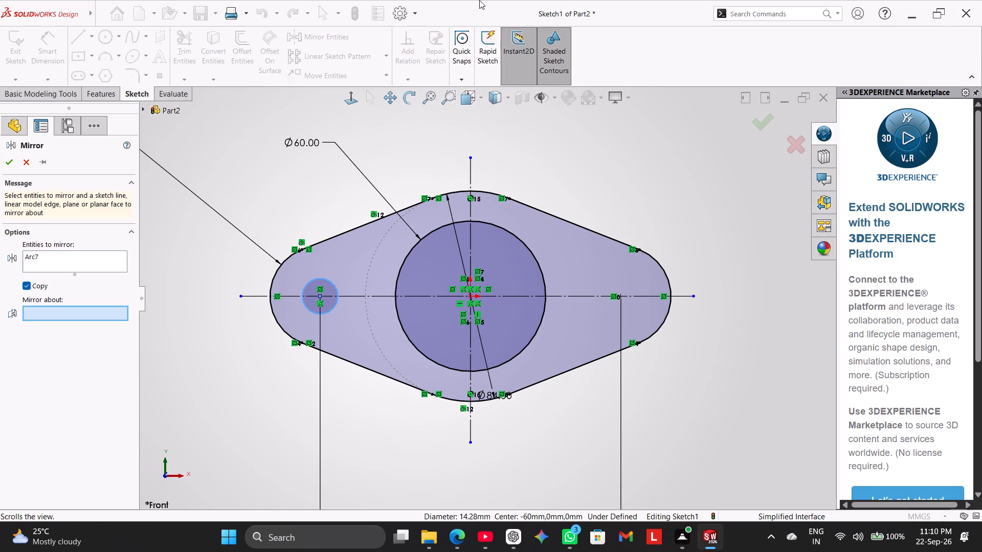
pyautogui.click(472, 173)
pyautogui.click(9, 164)
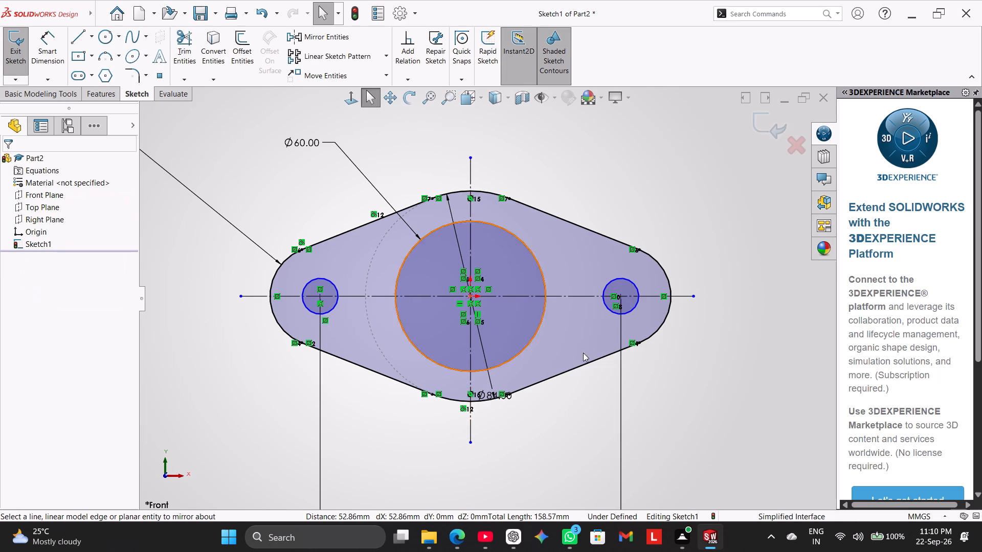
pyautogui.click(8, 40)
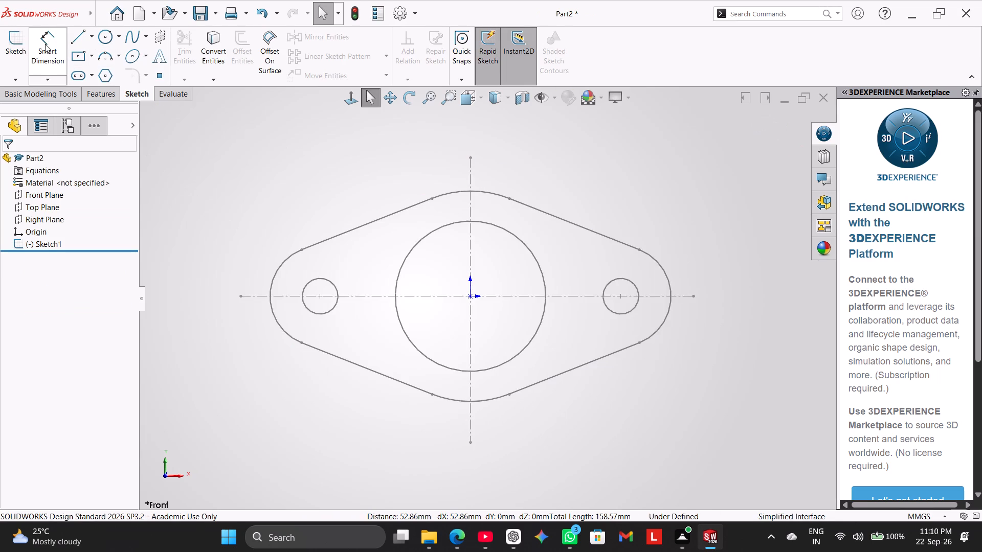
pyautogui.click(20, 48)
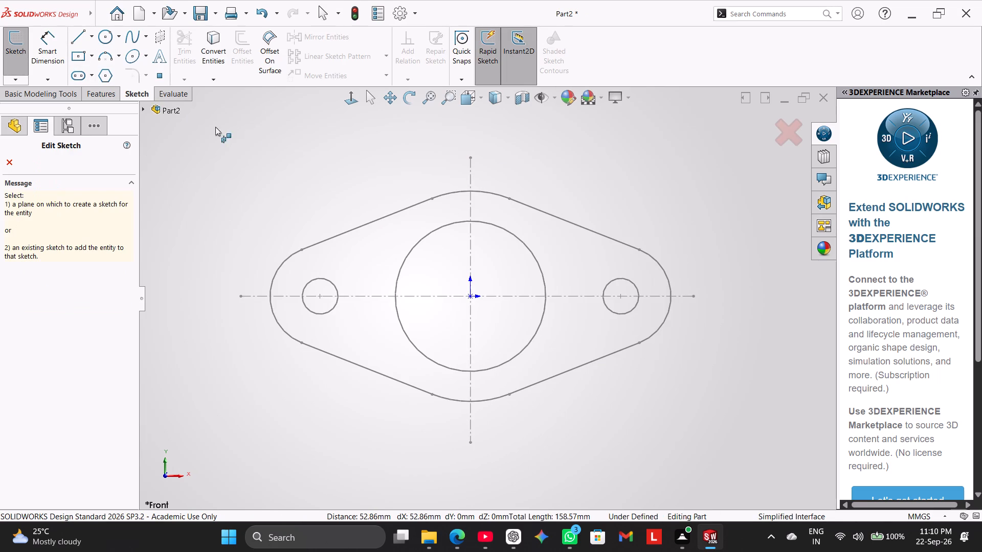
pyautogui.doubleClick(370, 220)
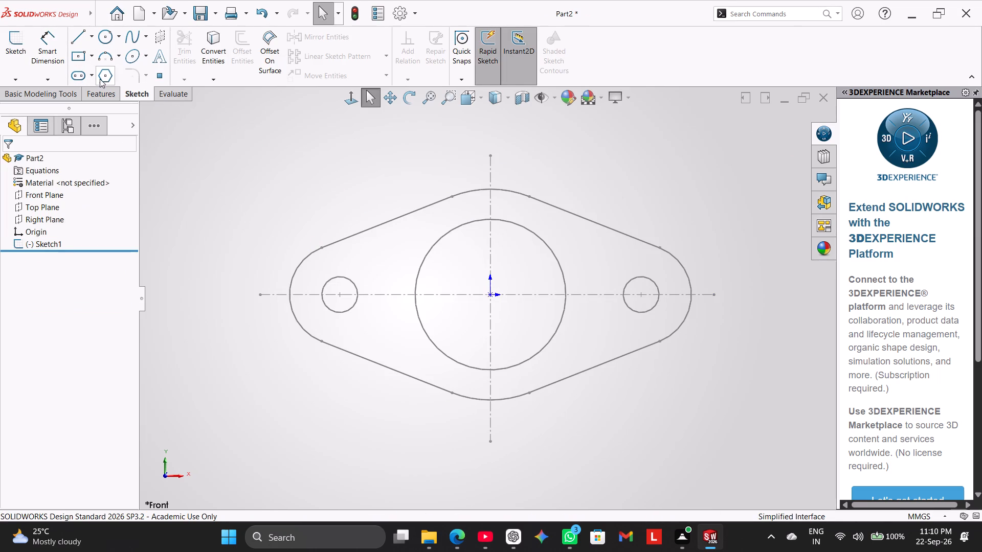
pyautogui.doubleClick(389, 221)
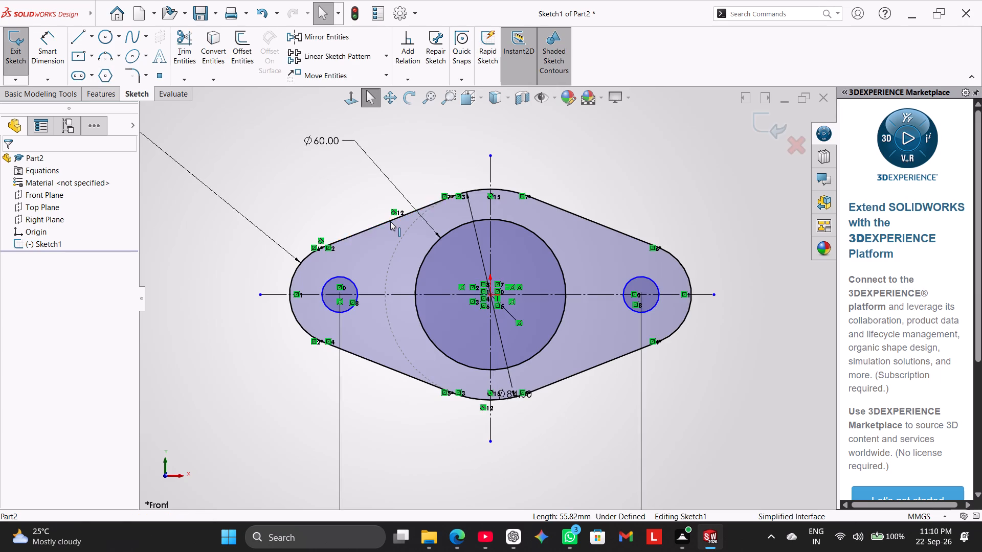
# Dimension the left small circle's diameter as 20 mm, placing the dimension above the flange's left end.
pyautogui.click(65, 48)
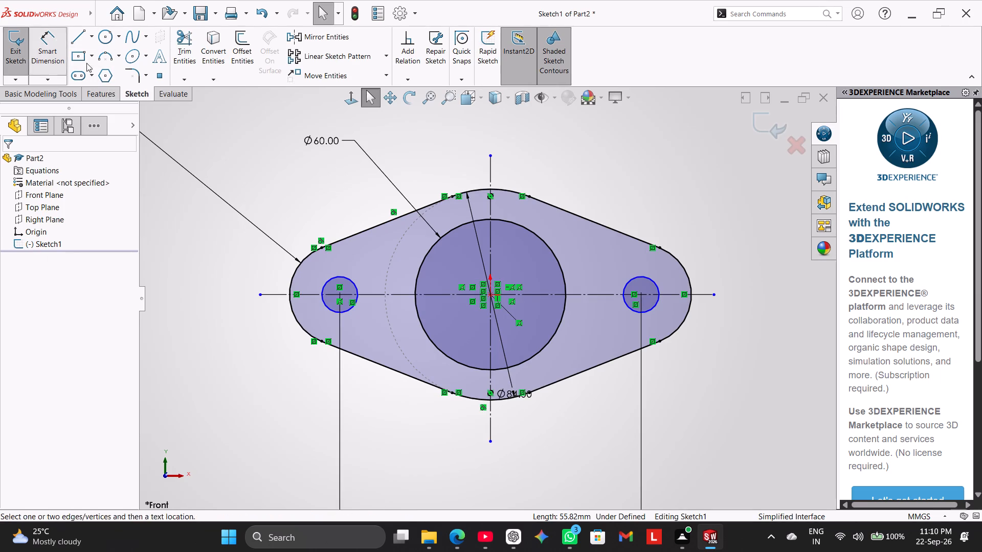
pyautogui.moveTo(339, 274); pyautogui.dragTo(331, 259)
pyautogui.click(281, 184)
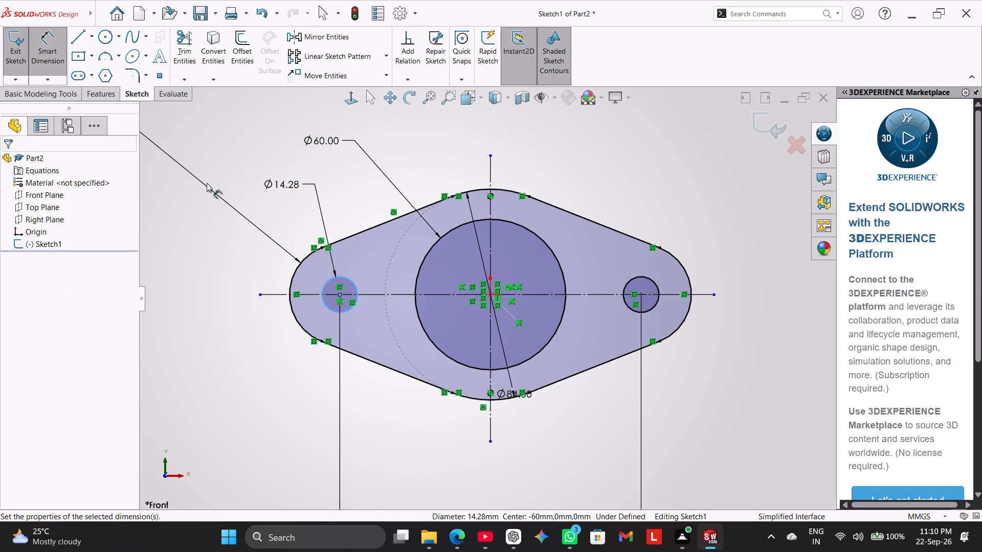
pyautogui.write('20')
pyautogui.press('Return')
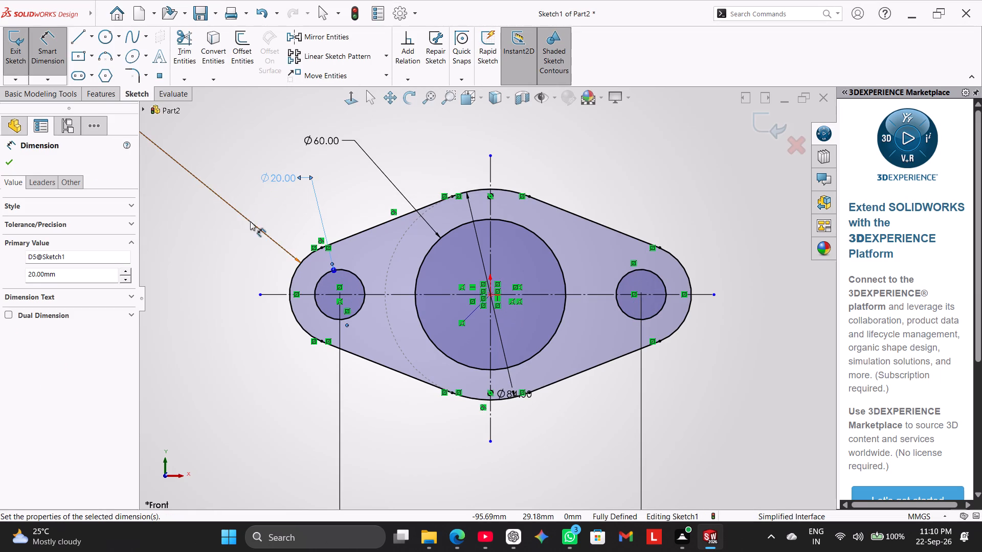
# Move the 40 mm end-arc dimension and the 120 mm center-distance dimension closer to the flange outline.
pyautogui.scroll(4, 292, 244)
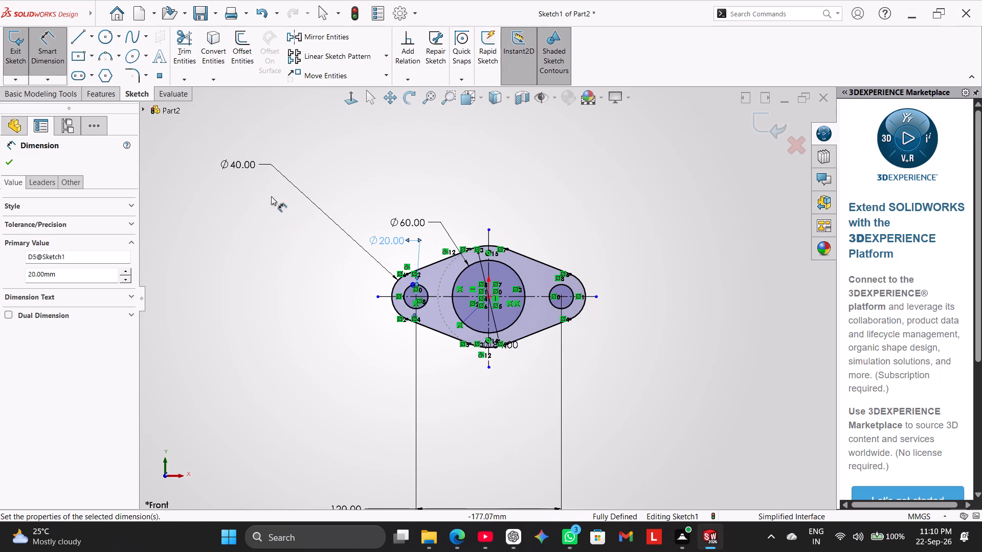
pyautogui.moveTo(239, 164); pyautogui.dragTo(326, 257)
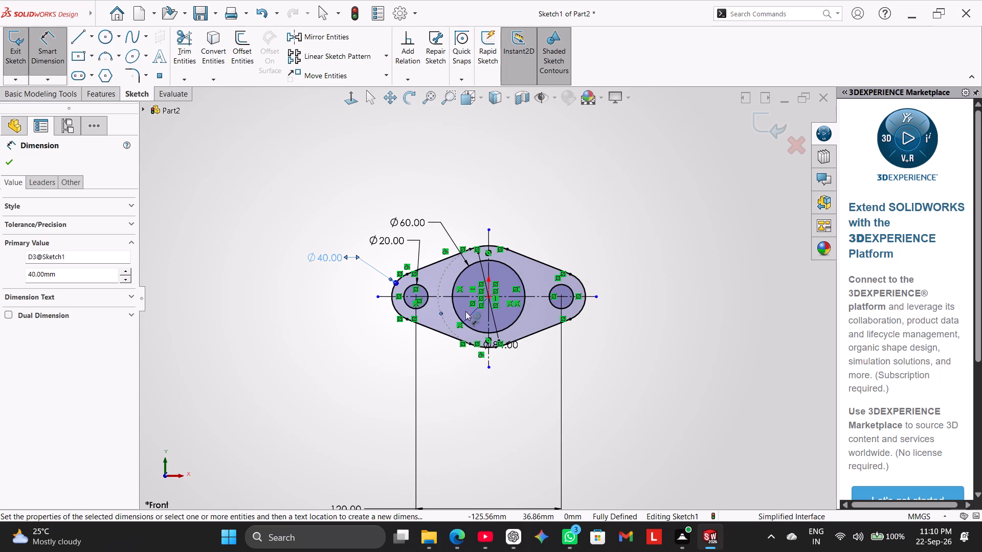
pyautogui.scroll(3, 626, 423)
pyautogui.moveTo(406, 416); pyautogui.dragTo(478, 357)
pyautogui.click(252, 225)
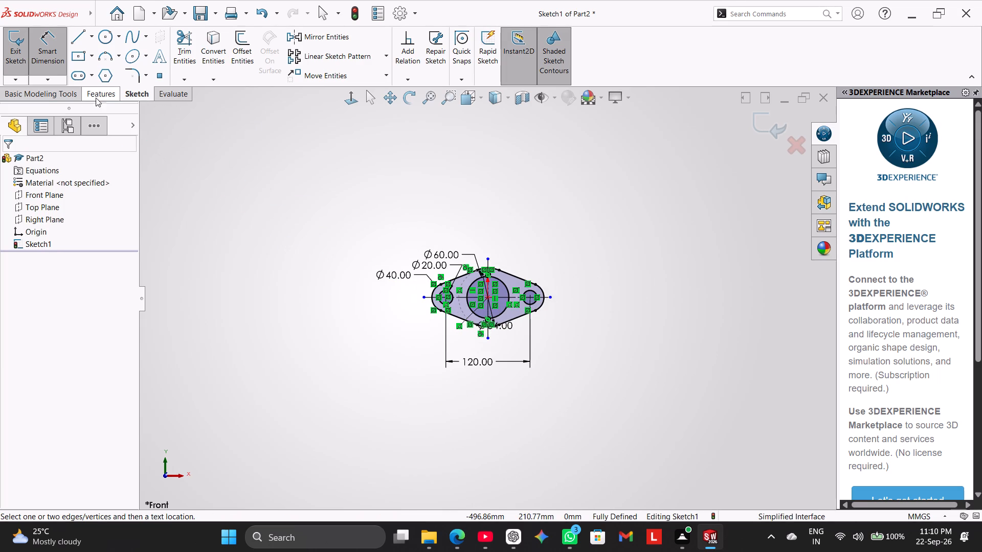
# Extrude the flange sketch as a blind boss 10 mm thick, with the extrusion direction reversed.
pyautogui.click(105, 89)
pyautogui.click(17, 54)
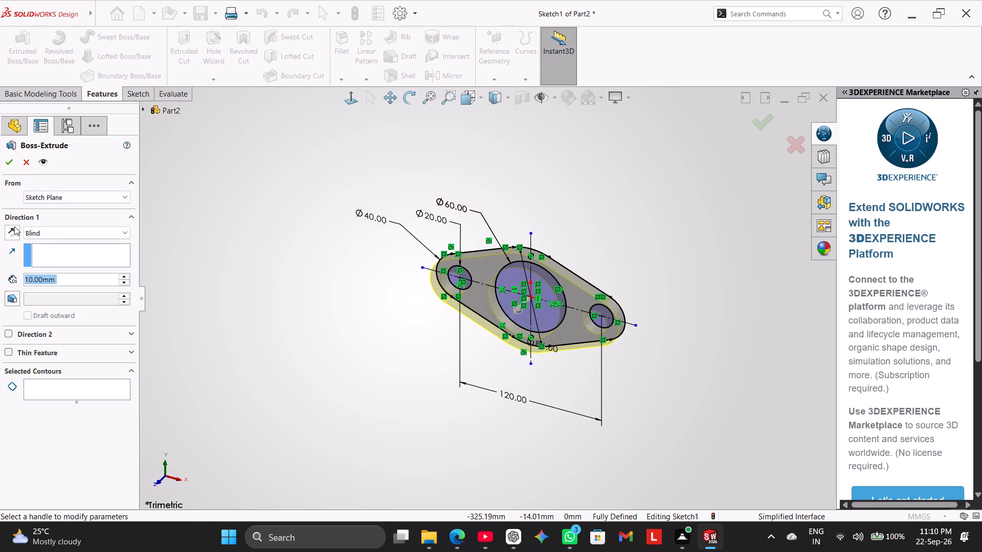
pyautogui.click(14, 228)
pyautogui.click(7, 163)
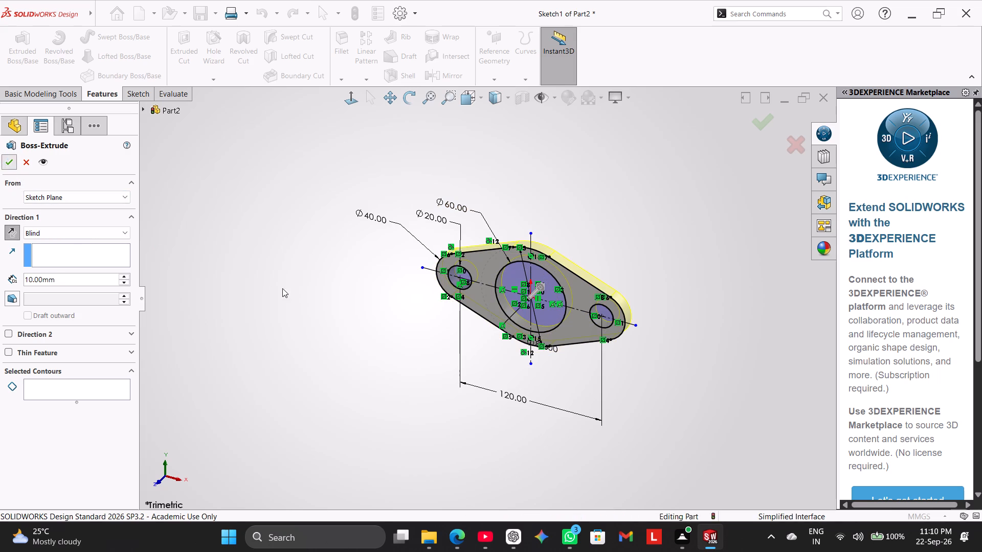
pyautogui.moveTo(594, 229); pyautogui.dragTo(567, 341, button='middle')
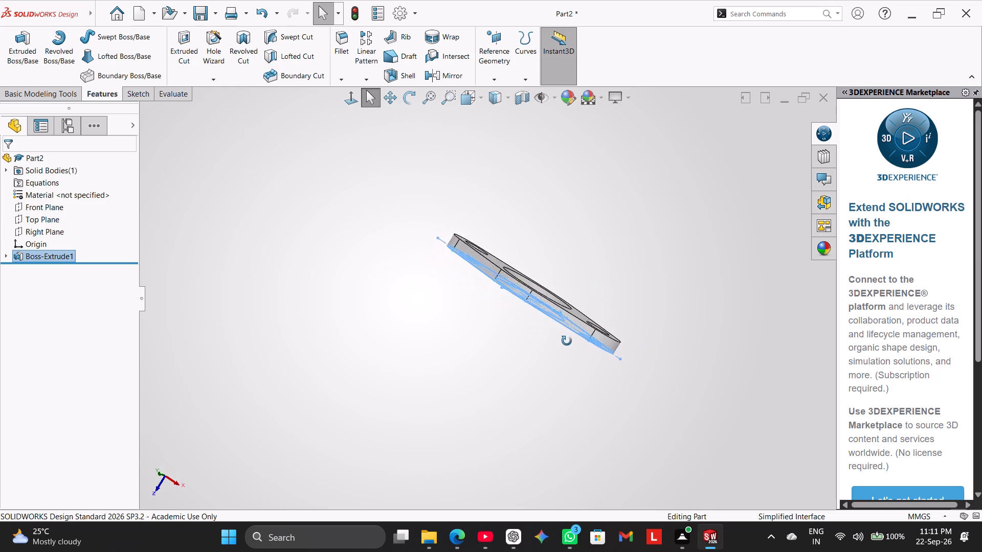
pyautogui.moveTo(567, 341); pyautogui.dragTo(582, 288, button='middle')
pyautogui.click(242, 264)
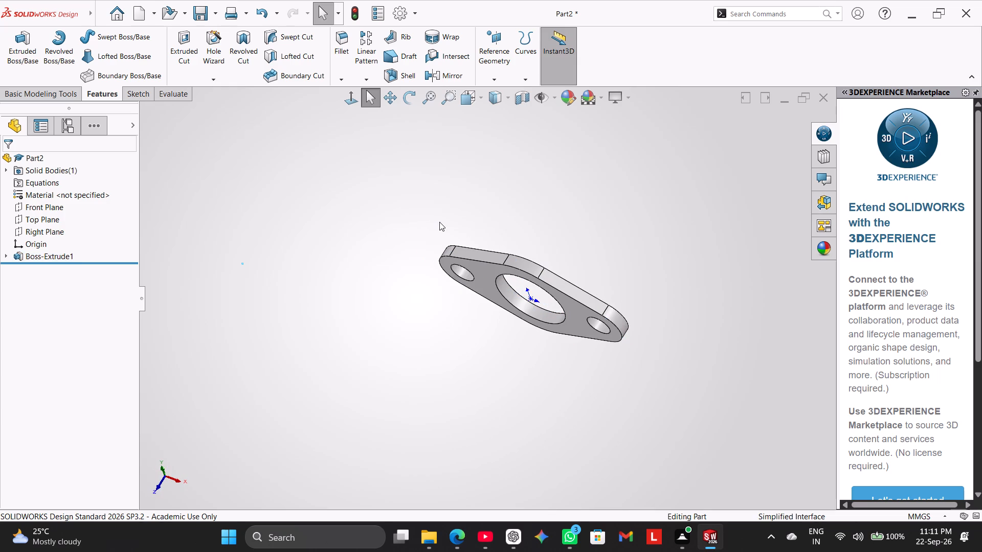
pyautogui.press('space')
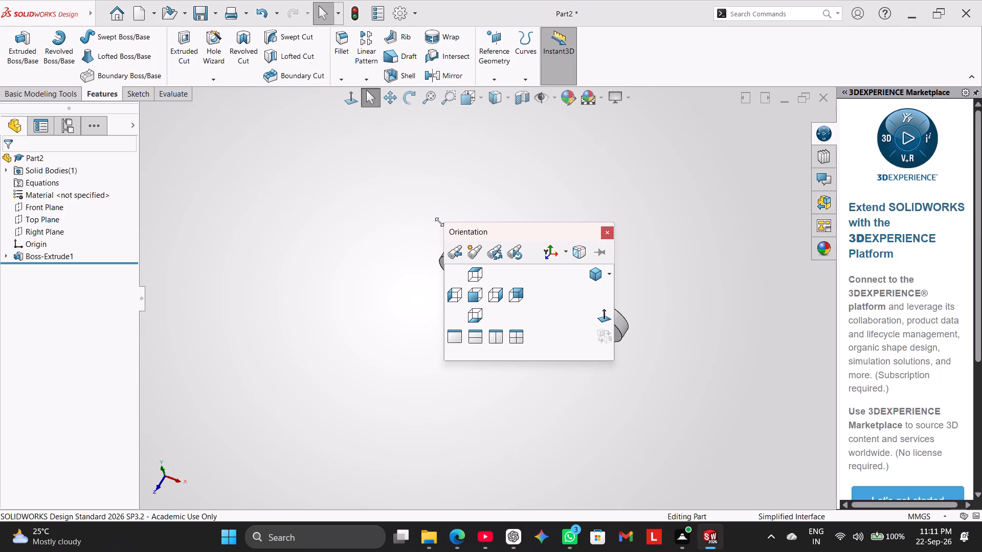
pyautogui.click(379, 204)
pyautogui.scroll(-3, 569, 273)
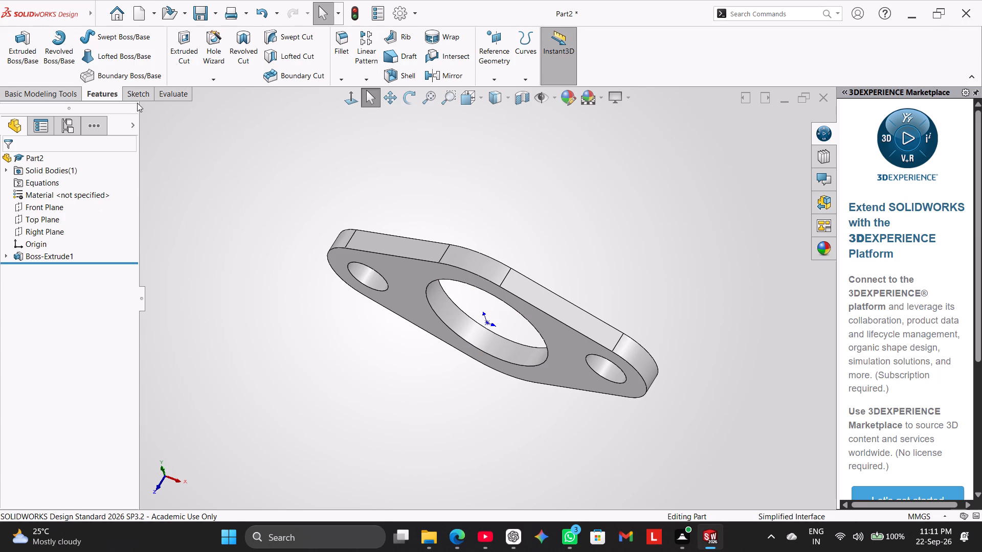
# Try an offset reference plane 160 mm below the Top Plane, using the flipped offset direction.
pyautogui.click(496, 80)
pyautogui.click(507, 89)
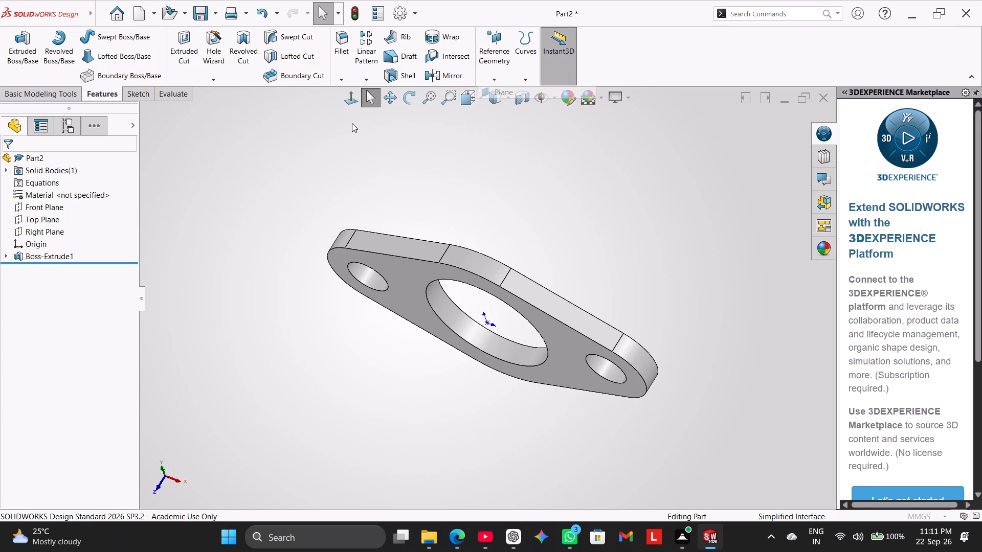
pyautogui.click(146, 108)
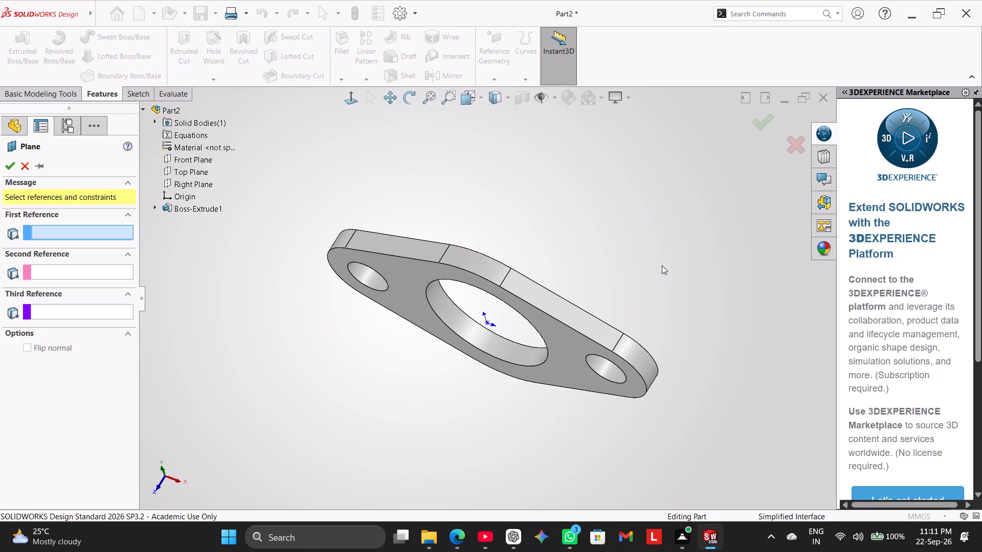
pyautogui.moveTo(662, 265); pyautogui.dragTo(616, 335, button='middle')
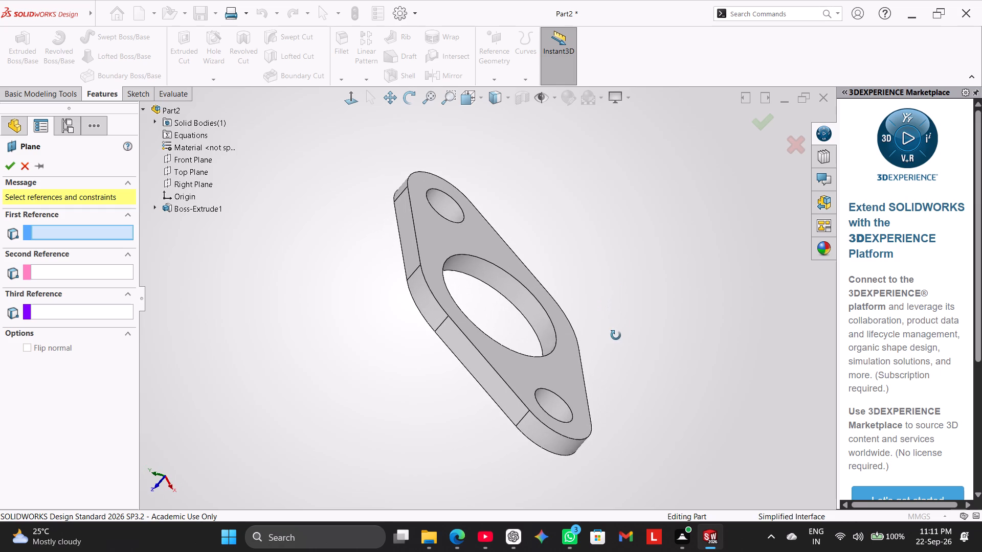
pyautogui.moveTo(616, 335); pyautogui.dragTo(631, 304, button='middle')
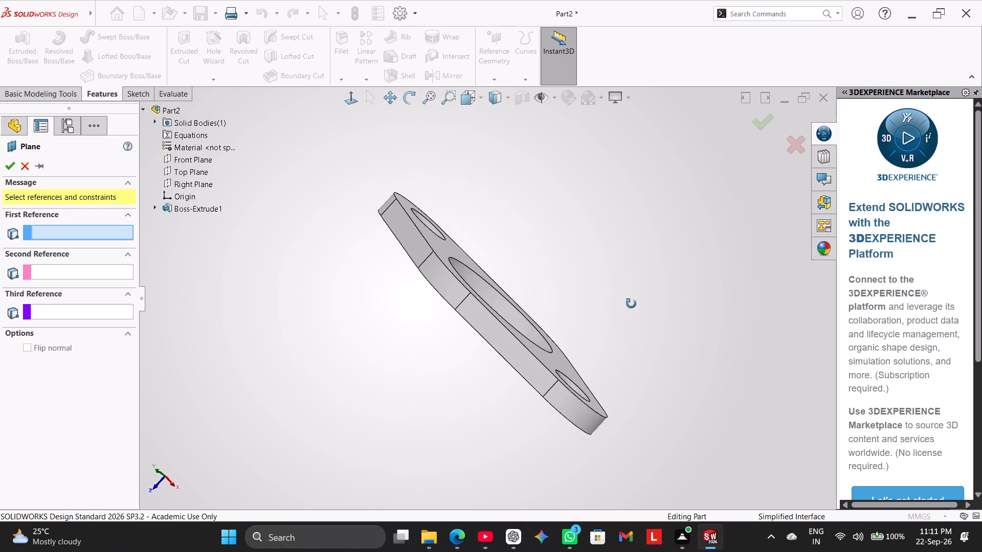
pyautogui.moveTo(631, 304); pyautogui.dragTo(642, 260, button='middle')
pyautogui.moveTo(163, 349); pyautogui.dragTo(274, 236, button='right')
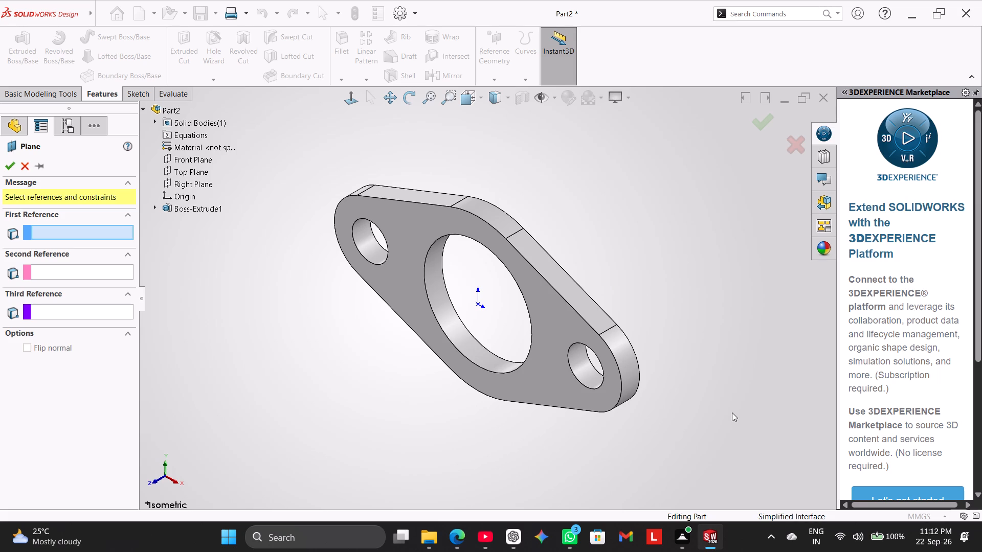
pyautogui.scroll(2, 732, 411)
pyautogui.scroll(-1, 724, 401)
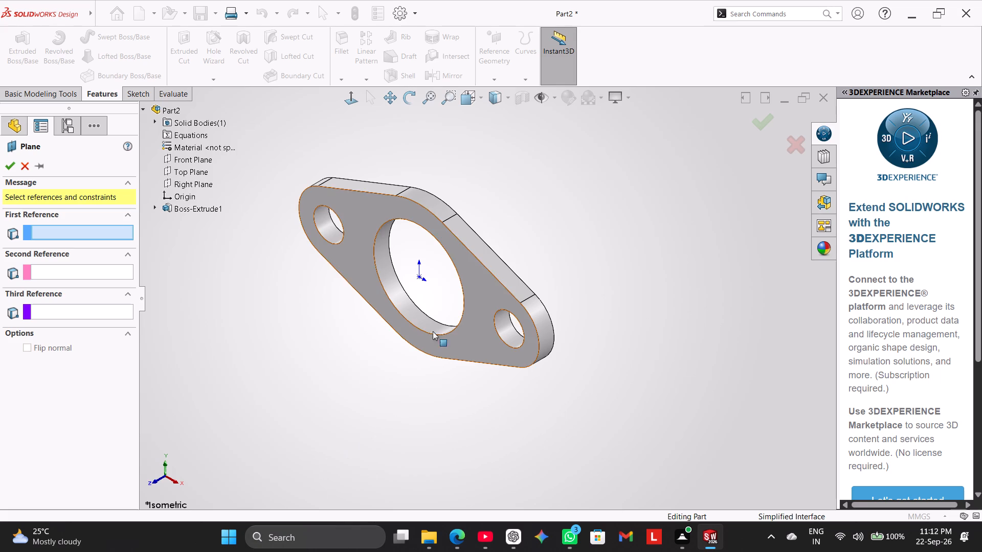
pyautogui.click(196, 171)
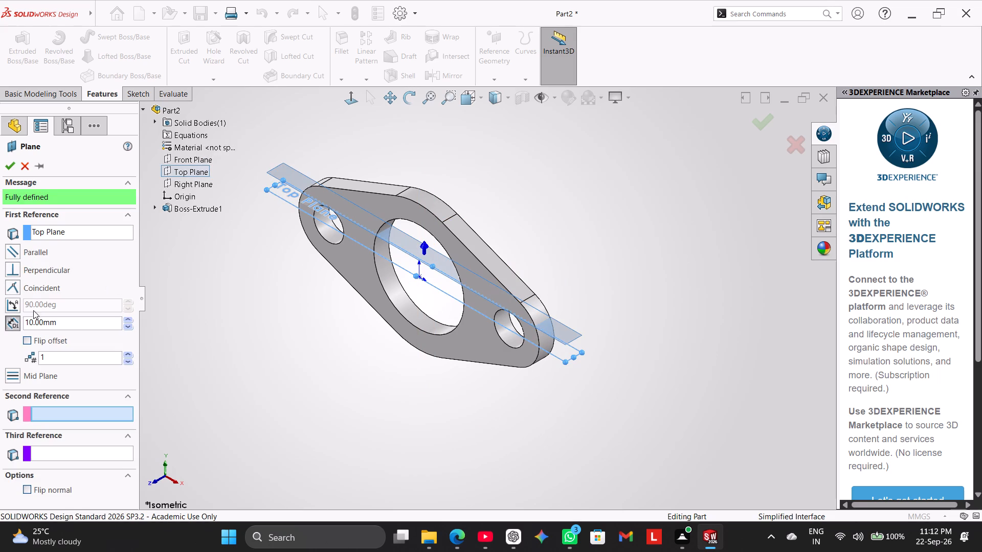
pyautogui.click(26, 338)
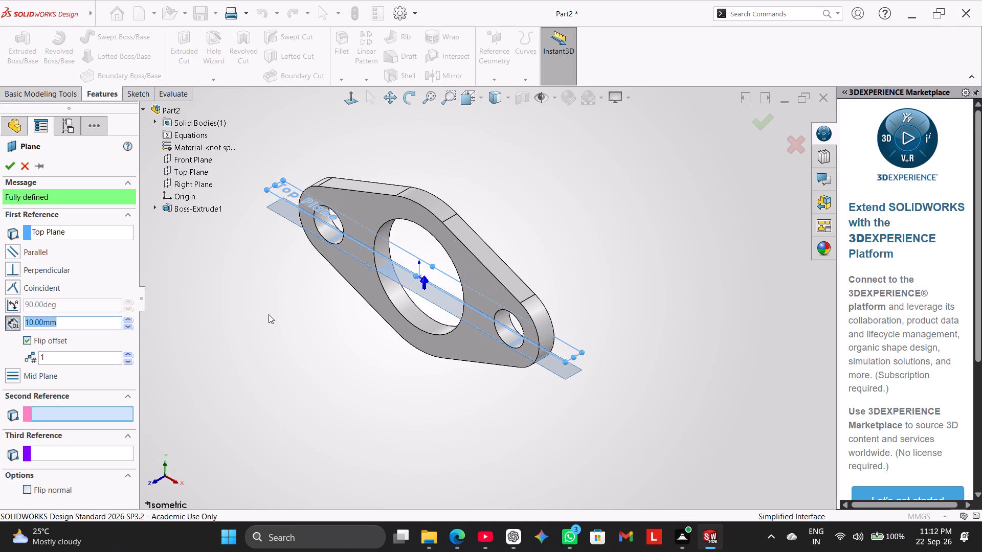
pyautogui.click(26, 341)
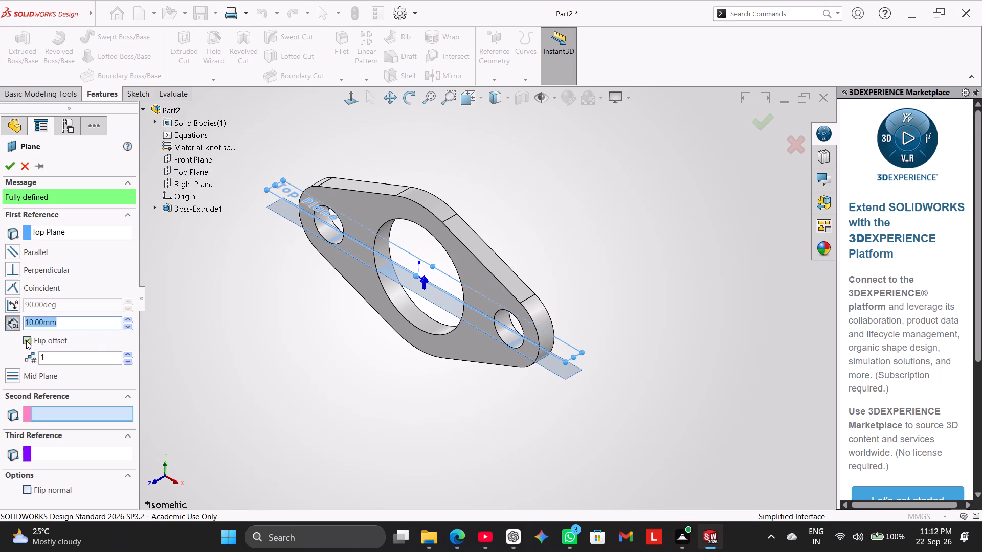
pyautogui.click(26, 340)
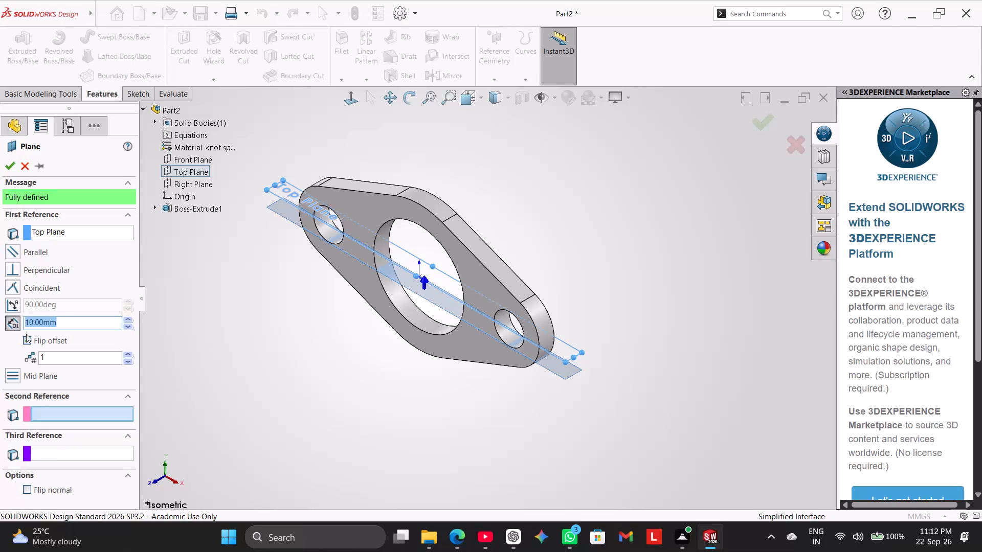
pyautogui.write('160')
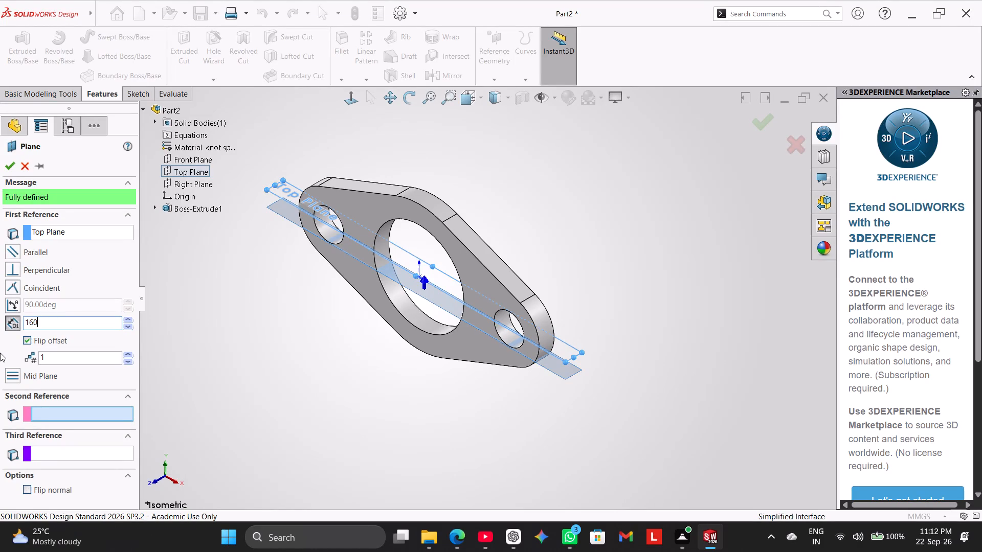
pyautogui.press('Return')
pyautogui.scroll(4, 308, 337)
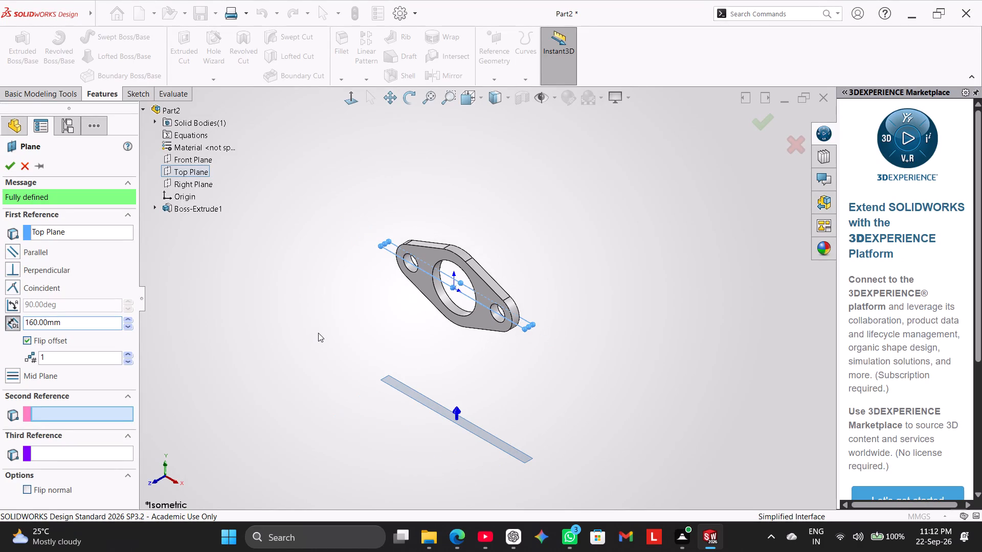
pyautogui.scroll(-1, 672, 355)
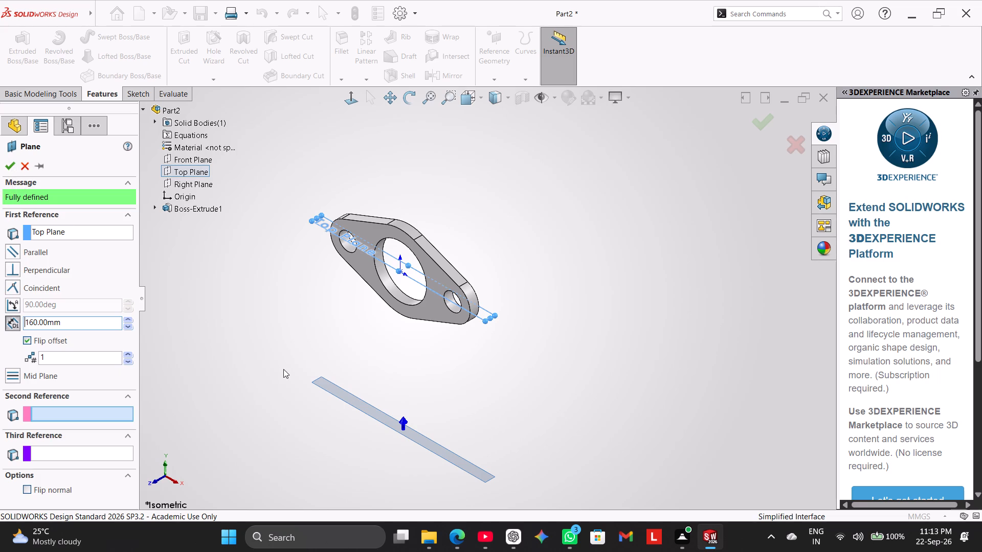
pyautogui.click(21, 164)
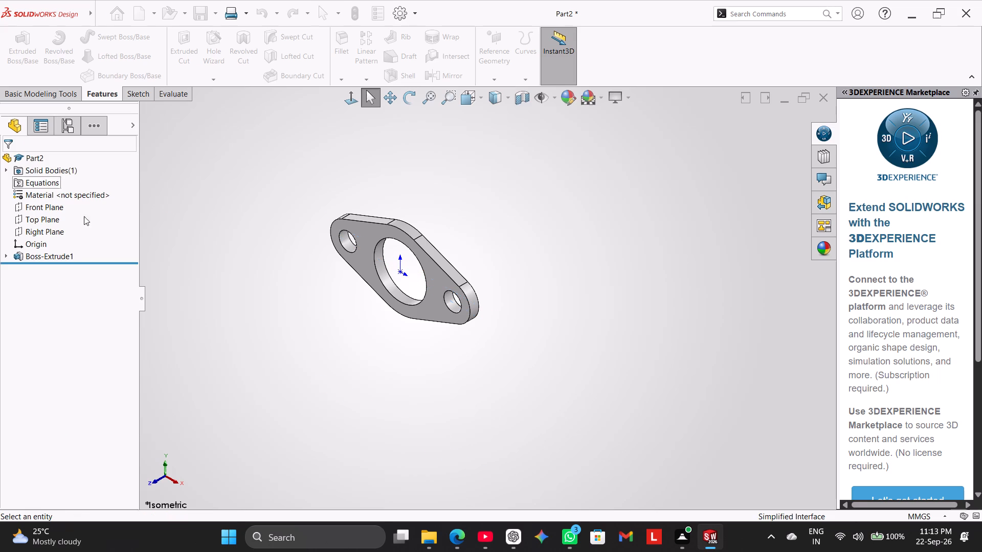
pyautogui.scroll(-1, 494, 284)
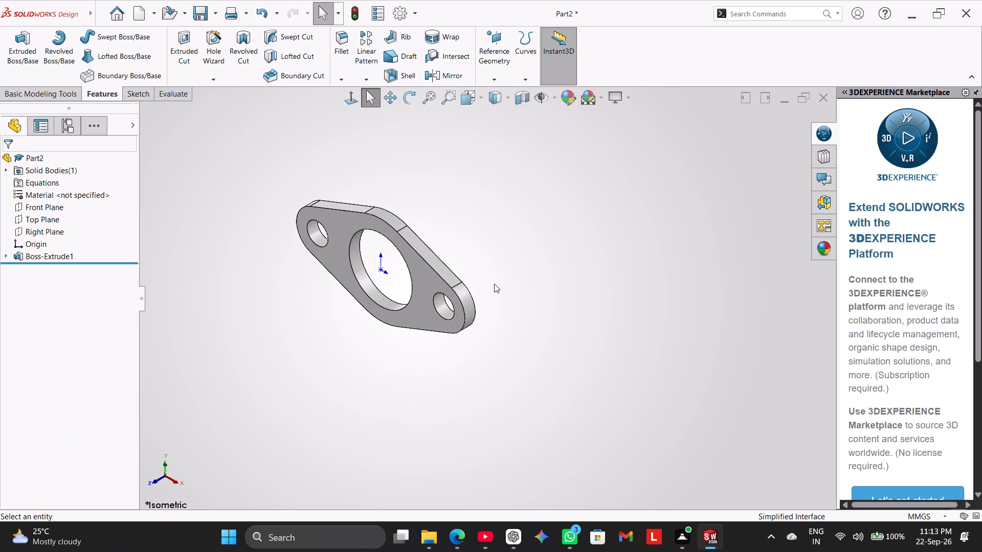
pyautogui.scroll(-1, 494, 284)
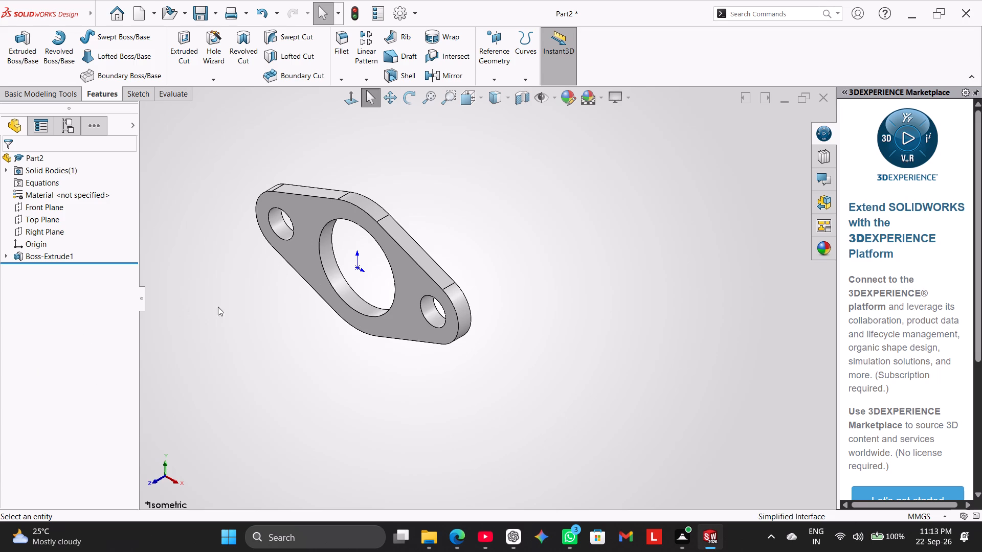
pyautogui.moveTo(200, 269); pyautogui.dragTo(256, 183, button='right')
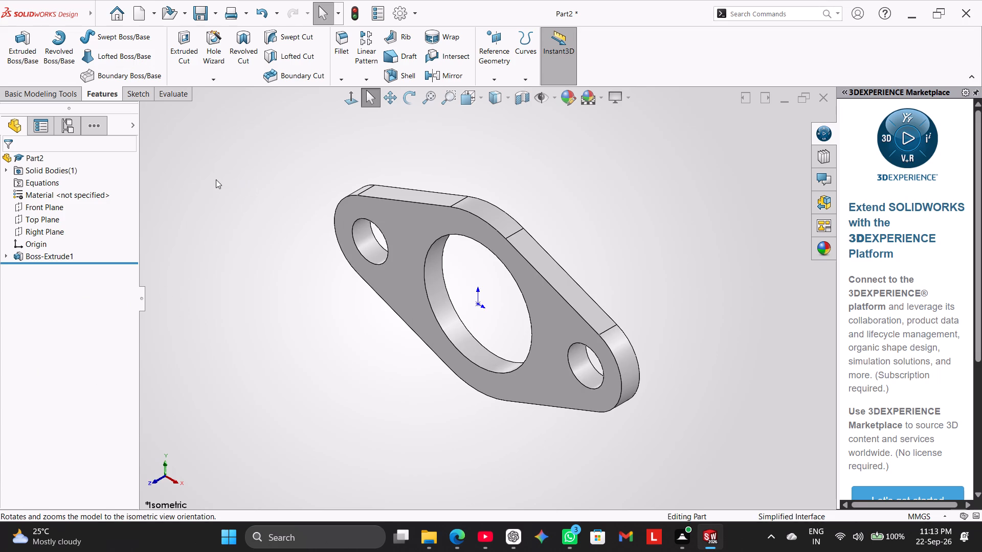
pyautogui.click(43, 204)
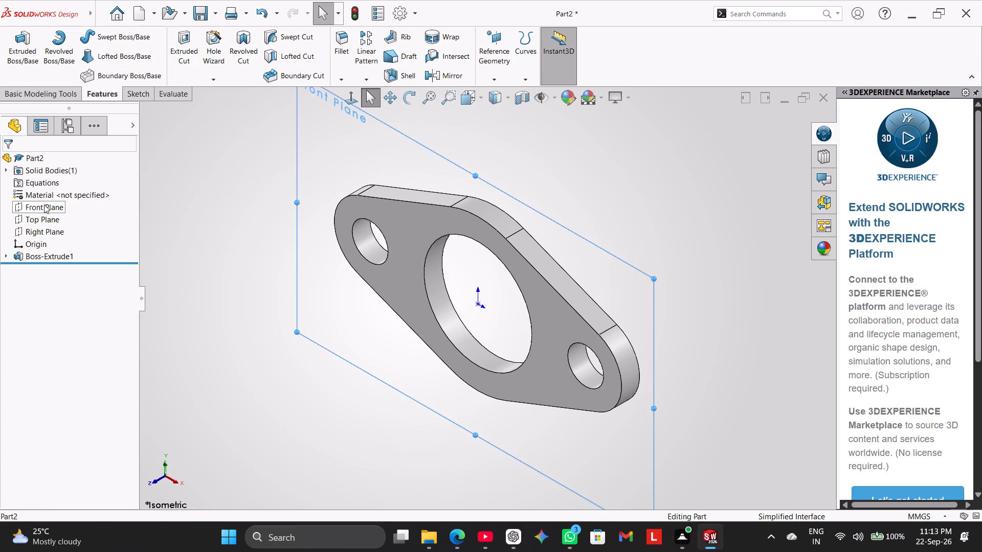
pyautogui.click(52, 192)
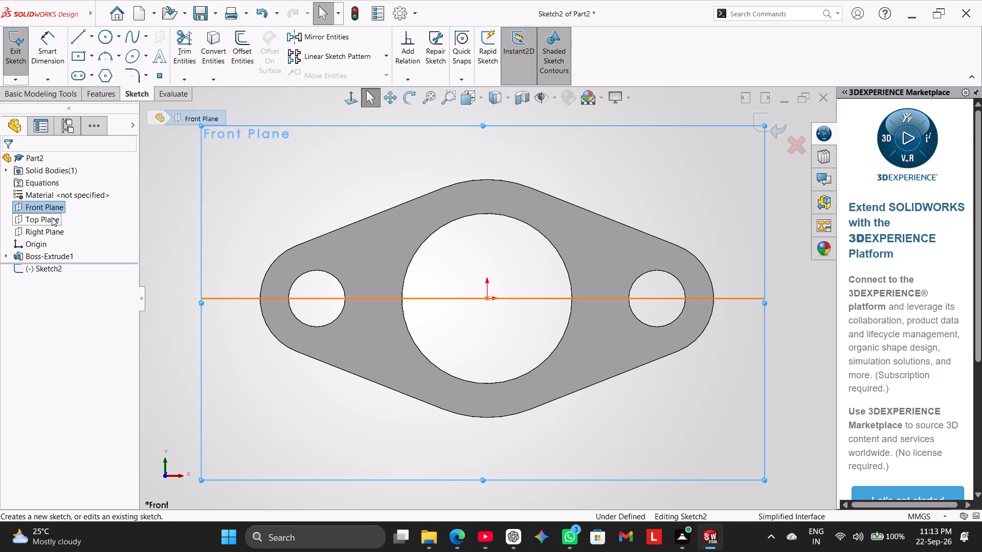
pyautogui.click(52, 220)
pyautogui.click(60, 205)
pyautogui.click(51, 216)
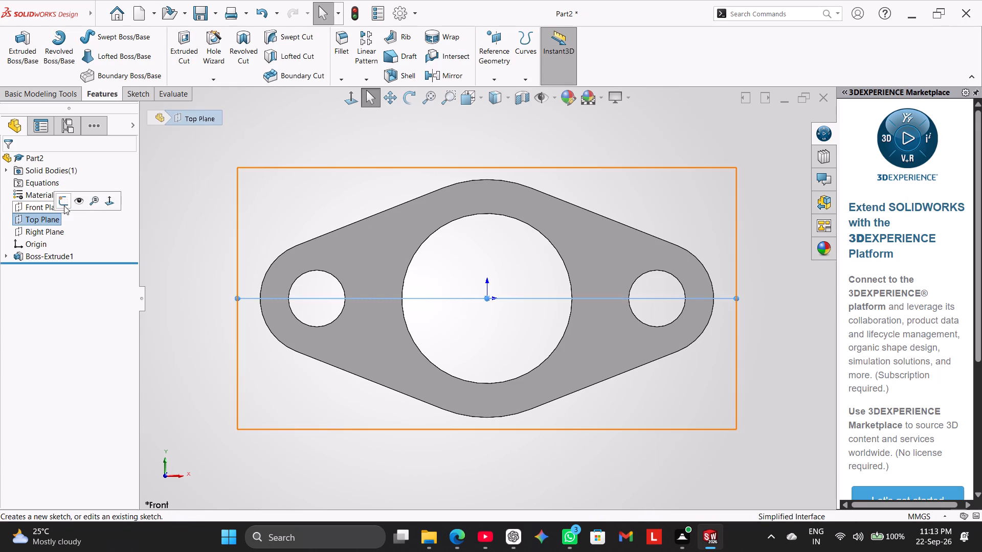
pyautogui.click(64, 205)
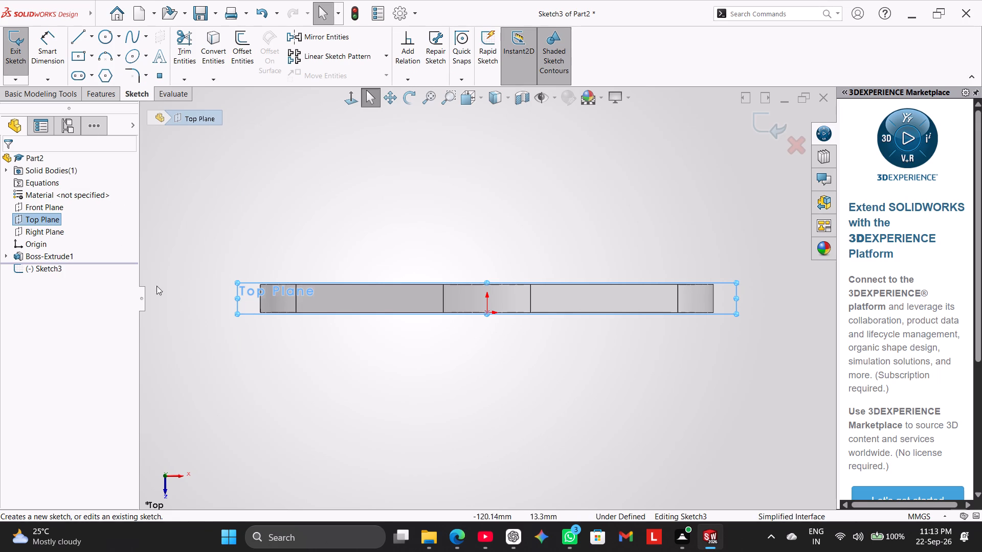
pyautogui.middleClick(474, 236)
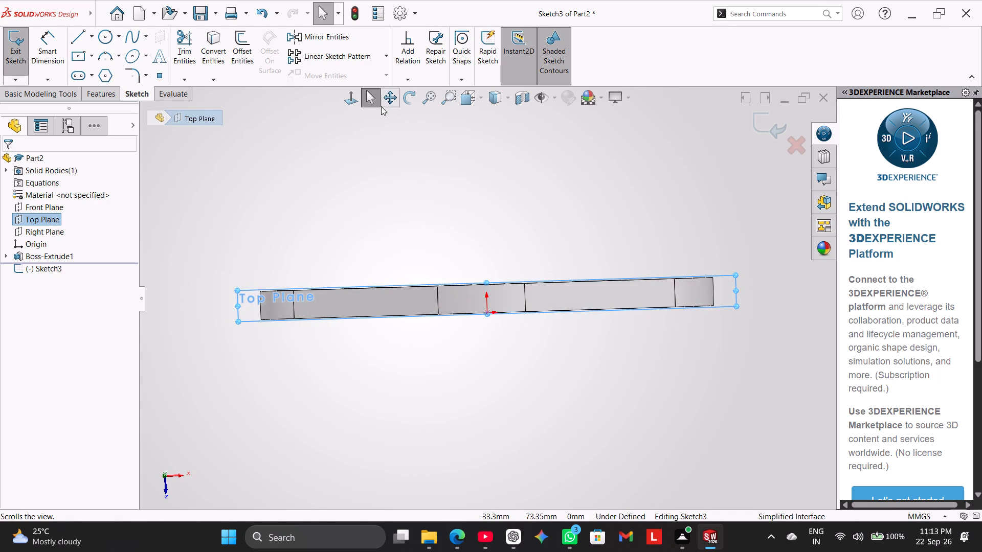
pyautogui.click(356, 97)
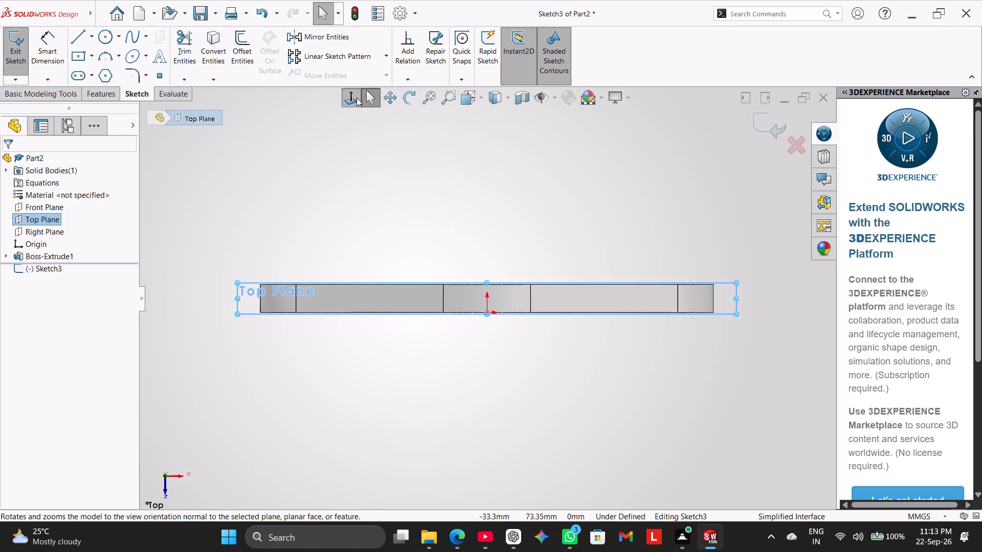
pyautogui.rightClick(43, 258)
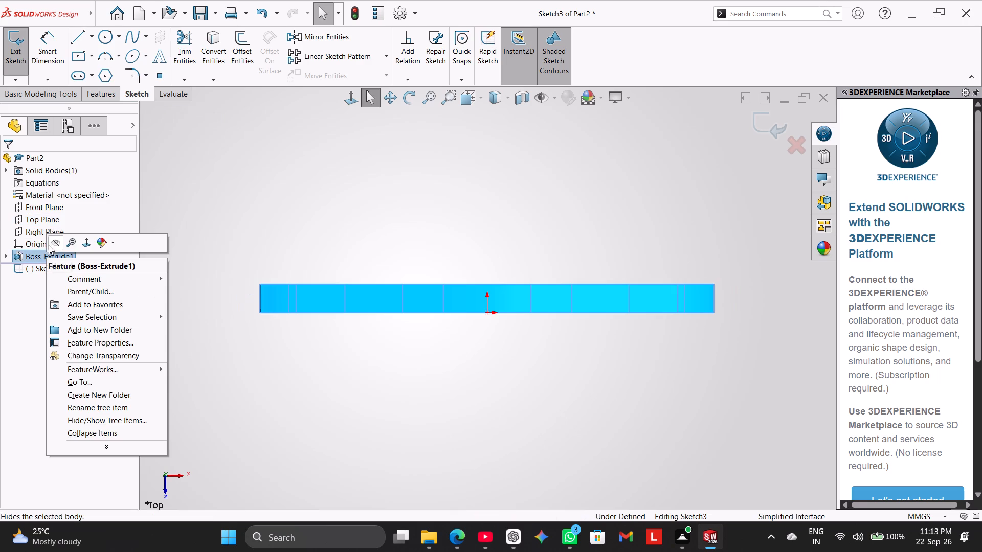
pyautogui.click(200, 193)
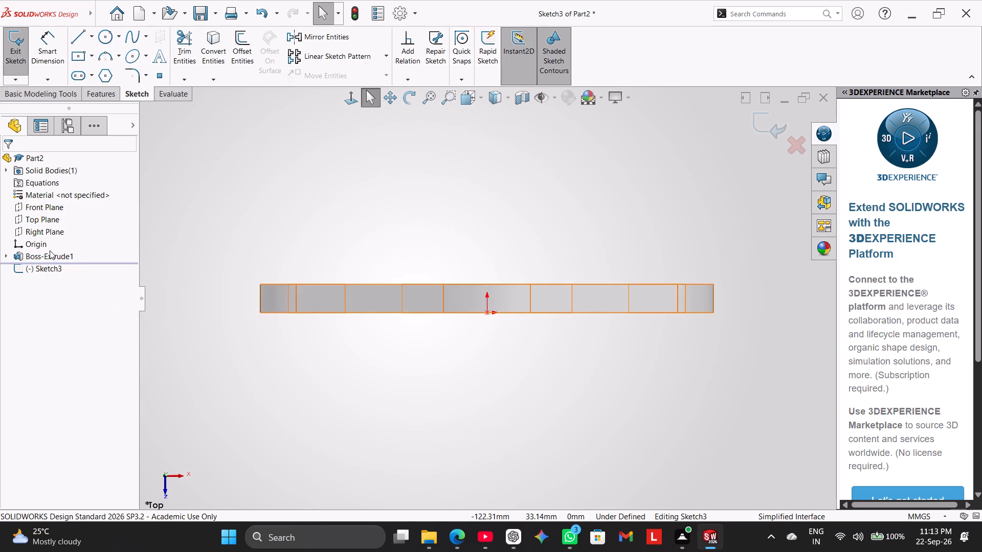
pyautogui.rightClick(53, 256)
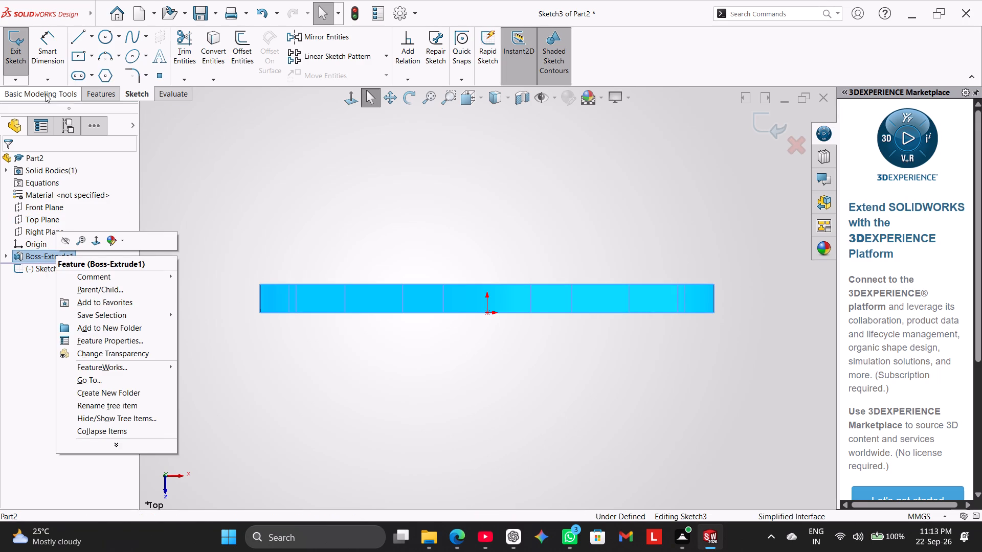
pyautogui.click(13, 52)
# Edit the flange's boss extrusion to flip its direction to the opposite side of the sketch plane.
pyautogui.rightClick(65, 251)
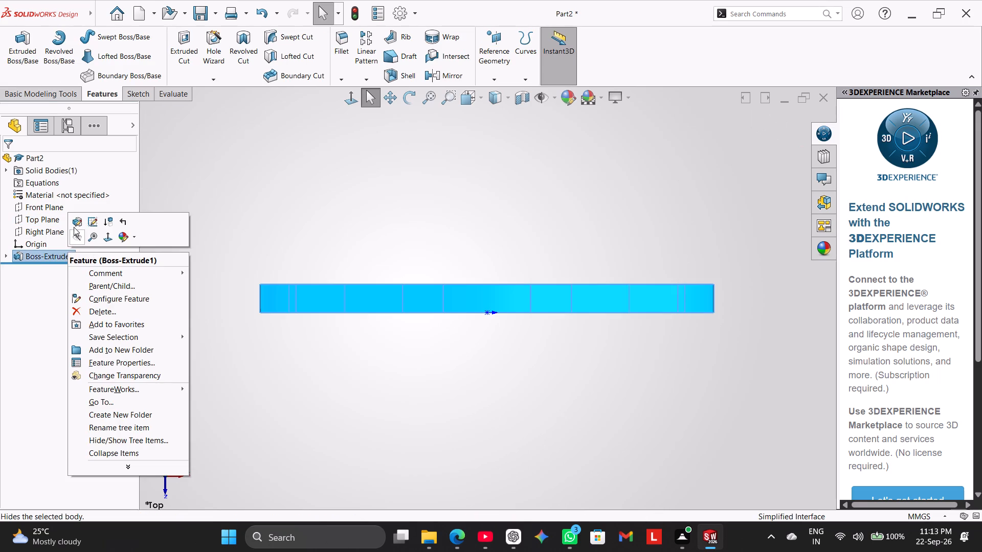
pyautogui.click(74, 220)
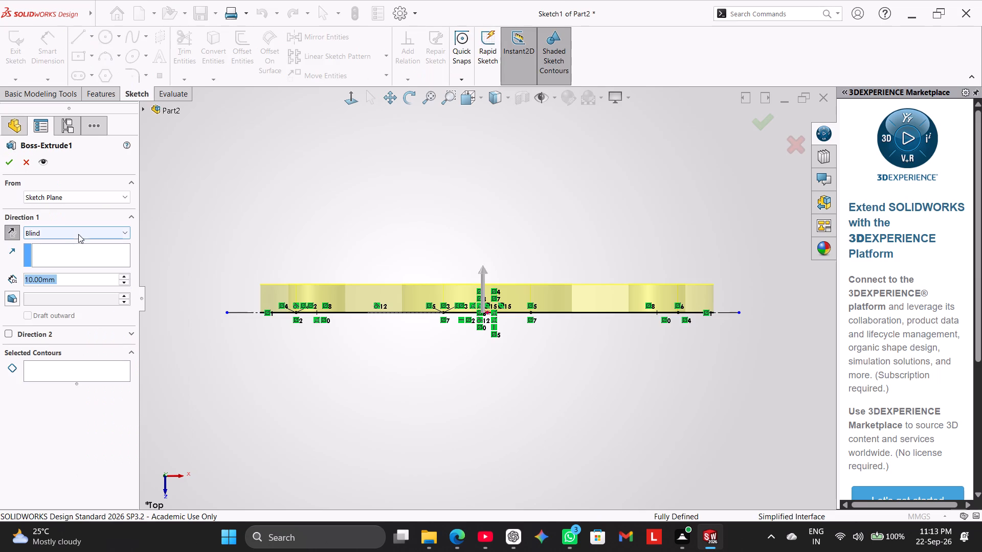
pyautogui.click(14, 230)
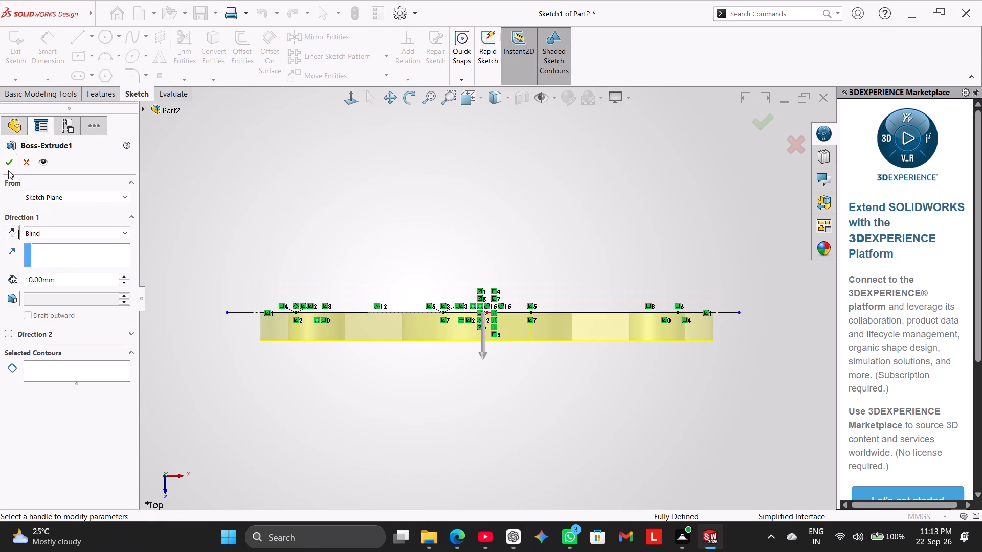
pyautogui.click(5, 162)
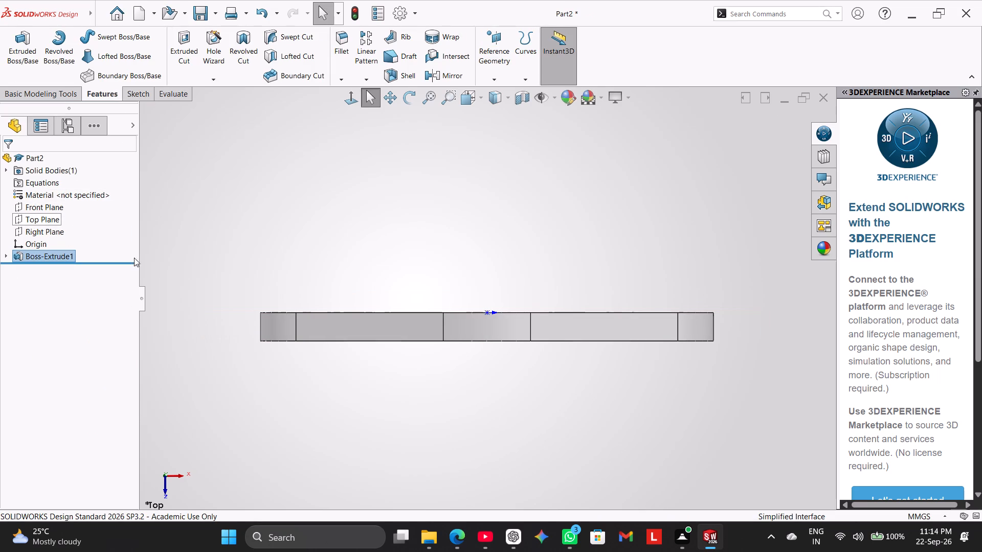
# Start a new sketch on the Top Plane and view it face-on.
pyautogui.click(129, 100)
pyautogui.click(53, 216)
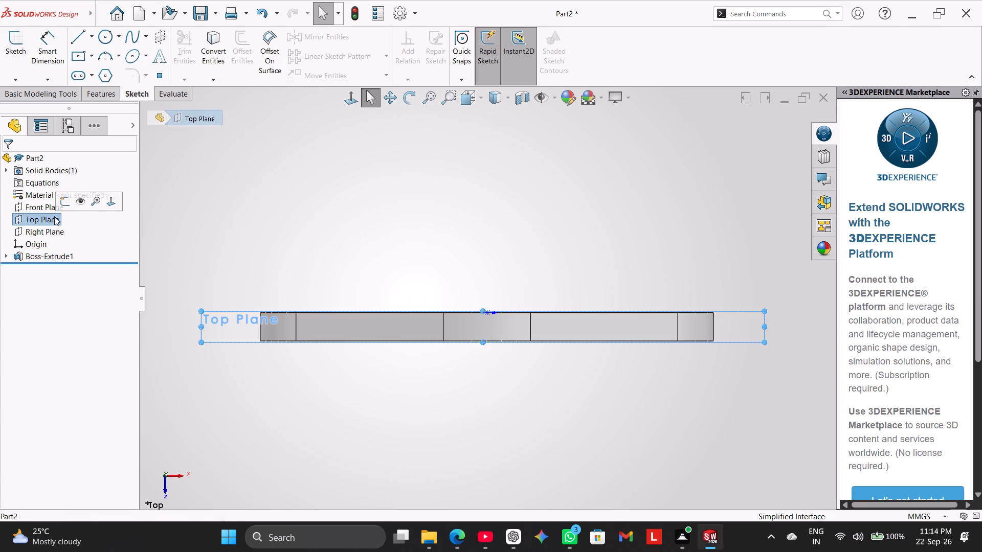
pyautogui.click(70, 195)
pyautogui.click(371, 344)
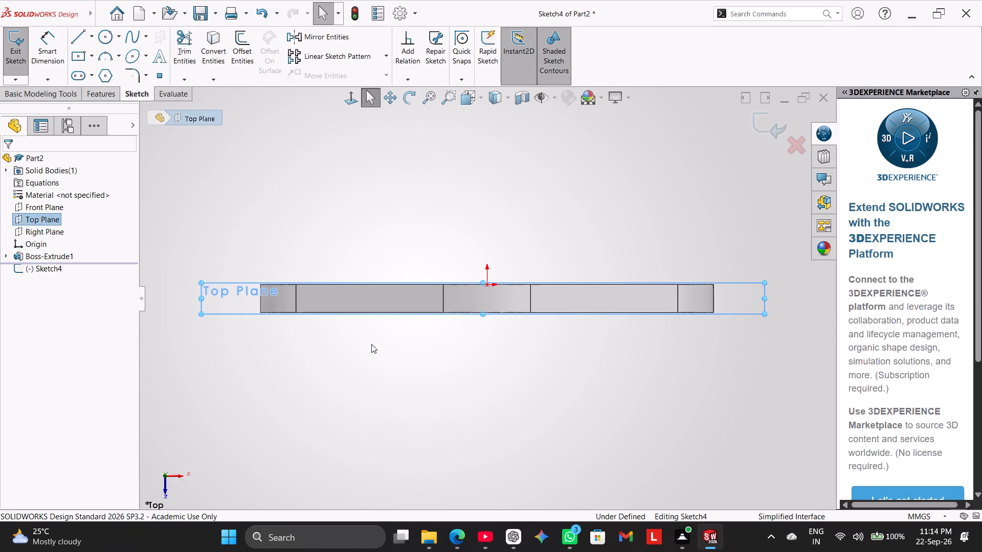
pyautogui.moveTo(400, 226); pyautogui.dragTo(410, 249, button='middle')
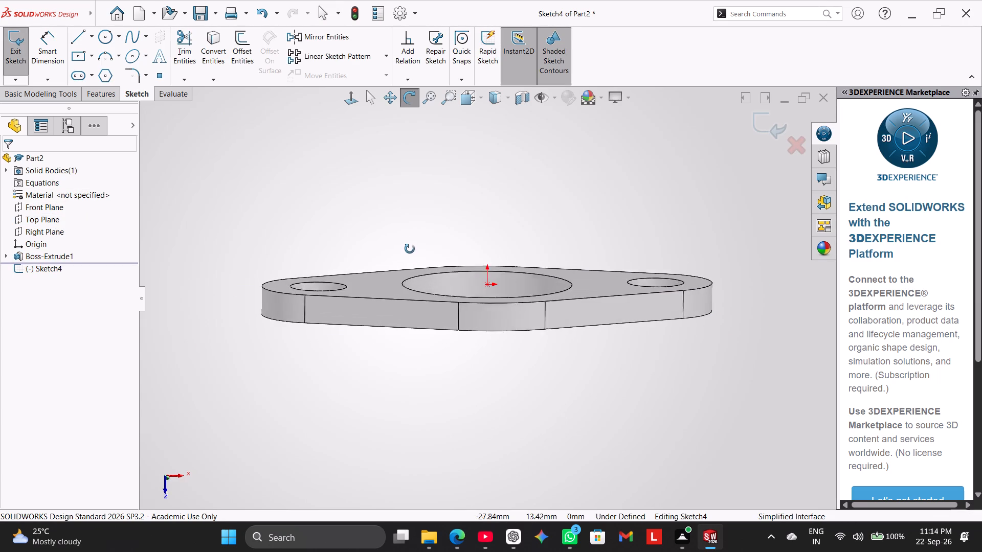
pyautogui.moveTo(410, 249); pyautogui.dragTo(410, 244, button='middle')
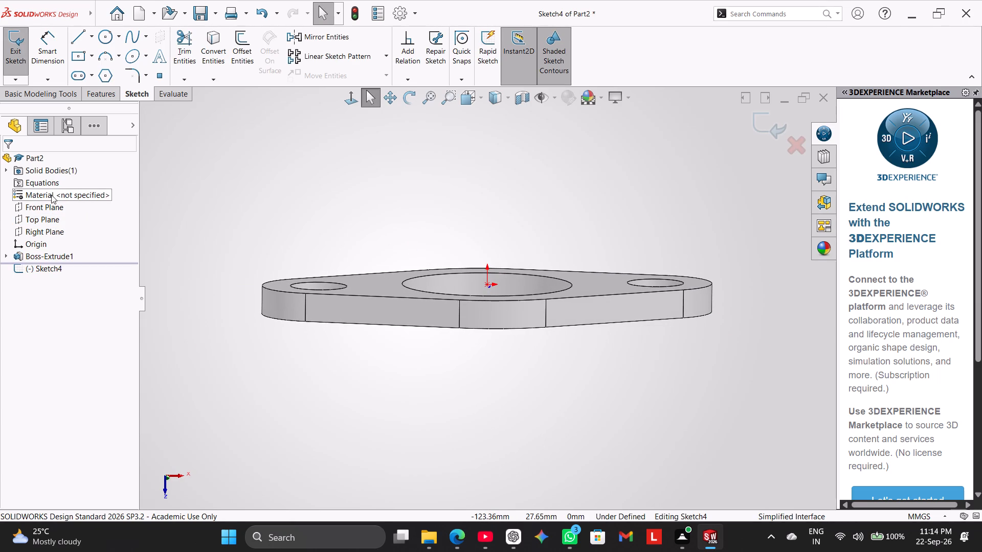
pyautogui.click(348, 100)
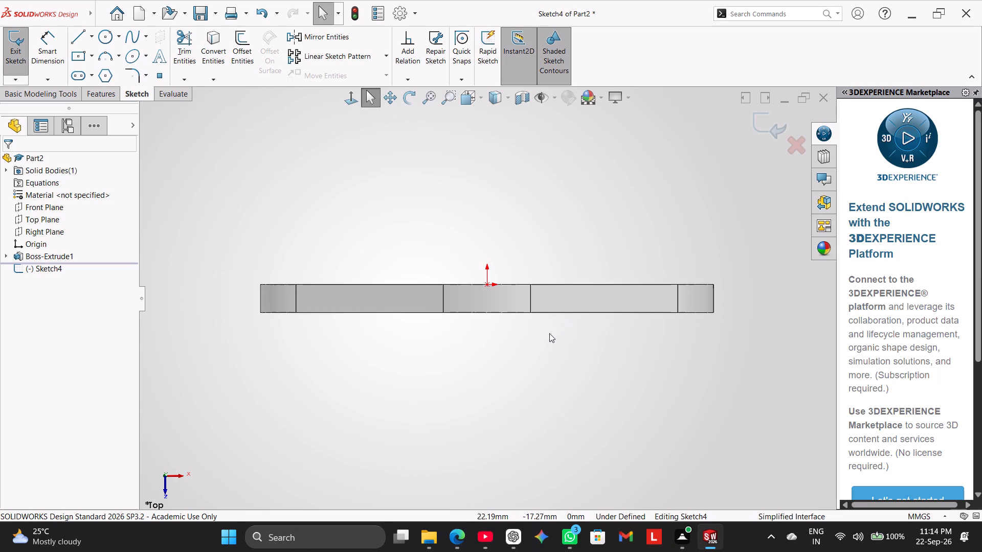
pyautogui.scroll(1, 549, 333)
pyautogui.scroll(-1, 549, 333)
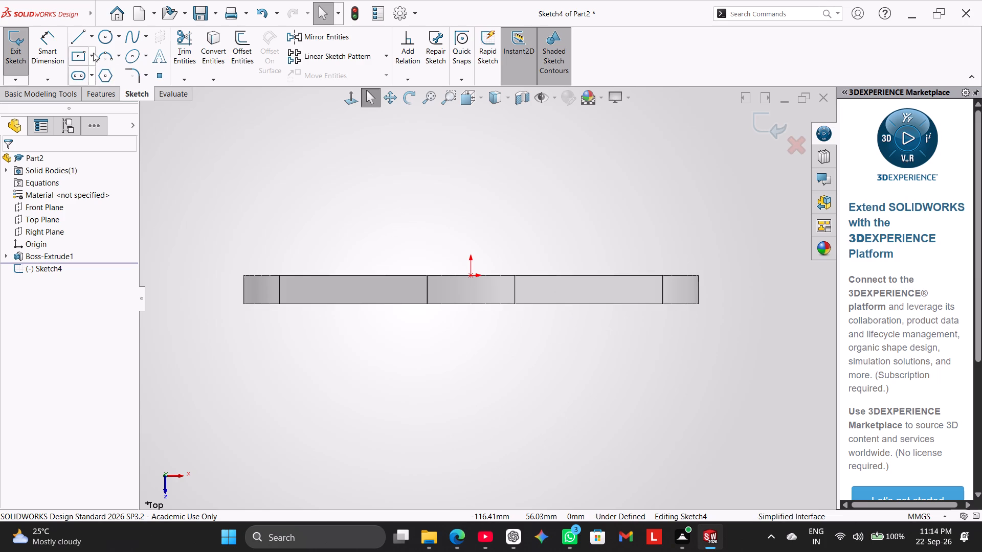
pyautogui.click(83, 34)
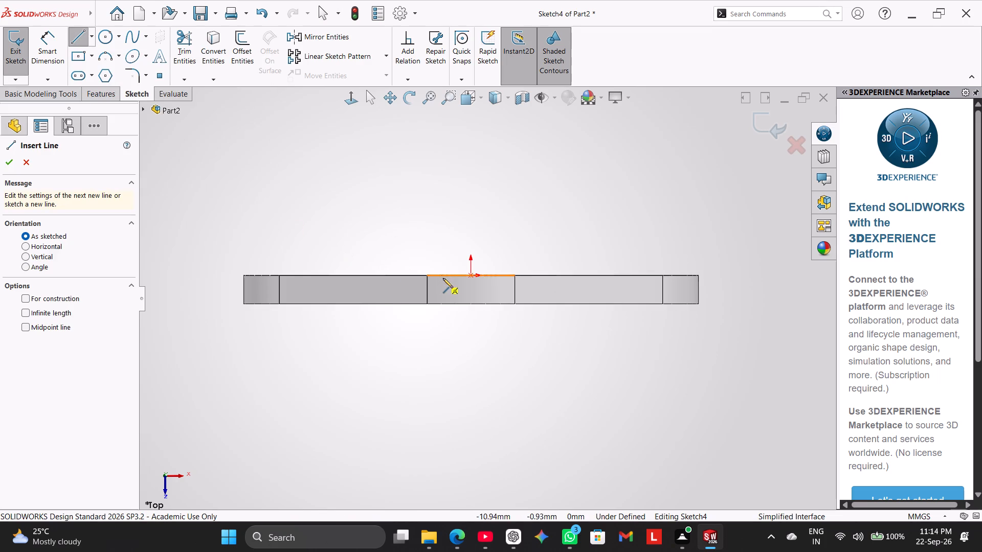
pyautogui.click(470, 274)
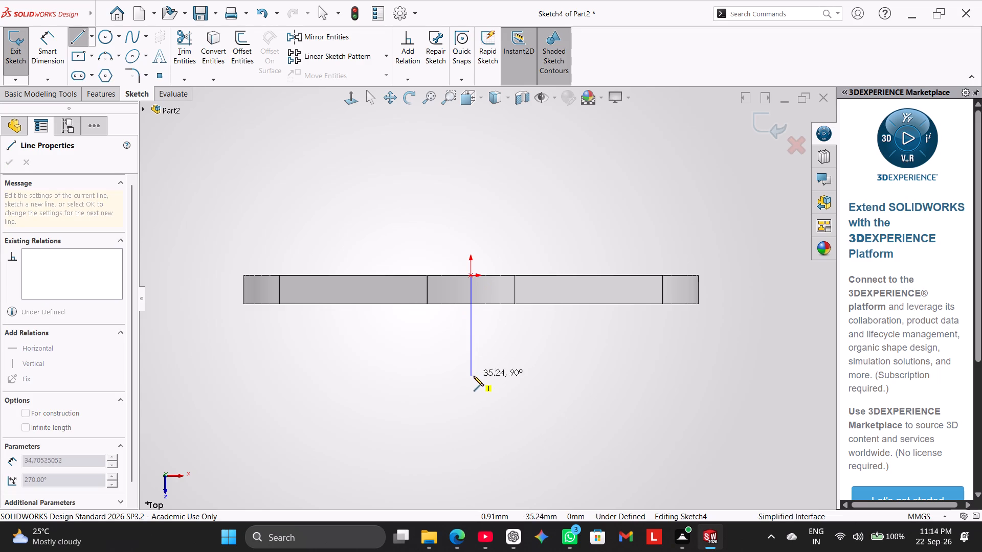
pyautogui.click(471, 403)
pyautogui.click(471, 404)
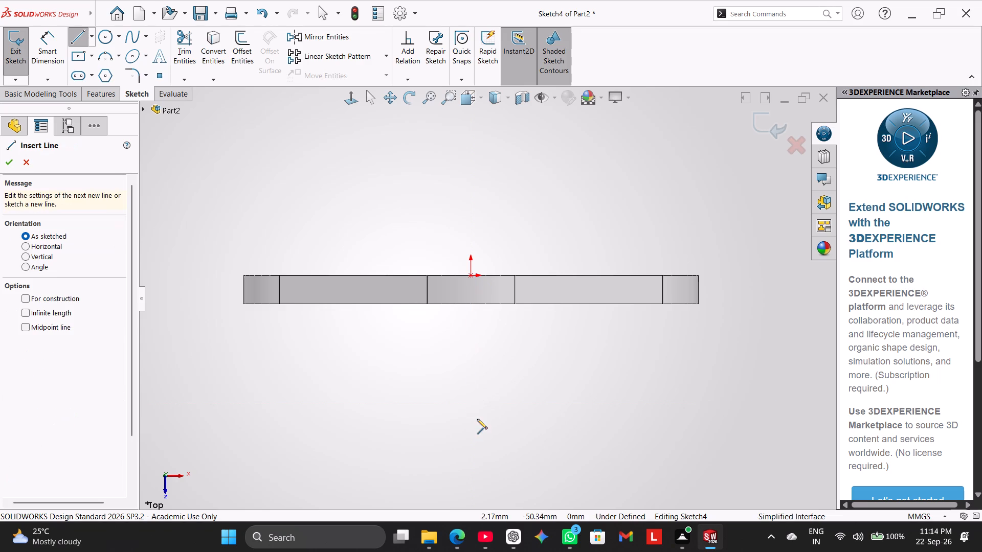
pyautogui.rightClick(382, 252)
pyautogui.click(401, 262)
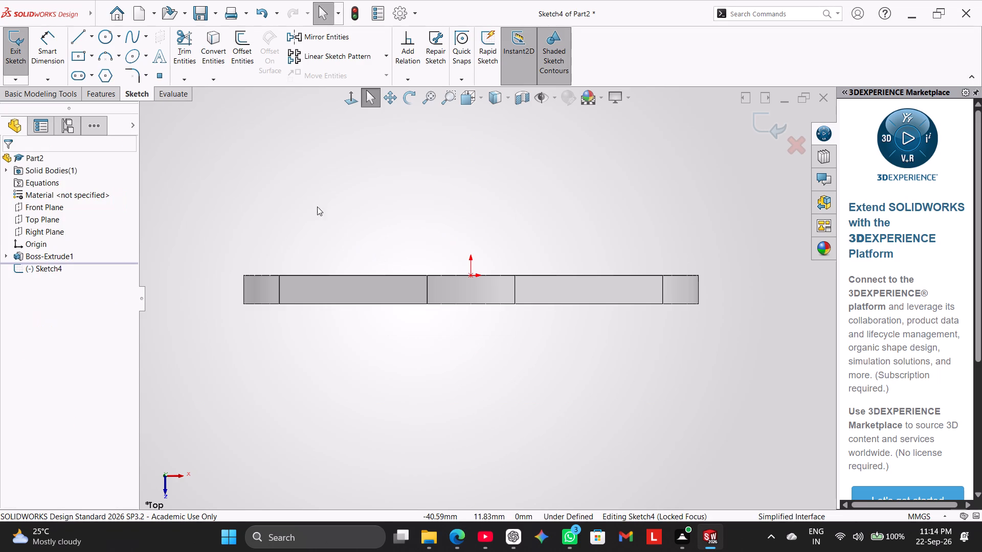
# Sketch an open path from the origin: a vertical line, a tangent arc of about 55 mm radius and a horizontal line about 80 mm long.
pyautogui.click(72, 37)
pyautogui.scroll(2, 503, 334)
pyautogui.scroll(-2, 503, 328)
pyautogui.click(465, 259)
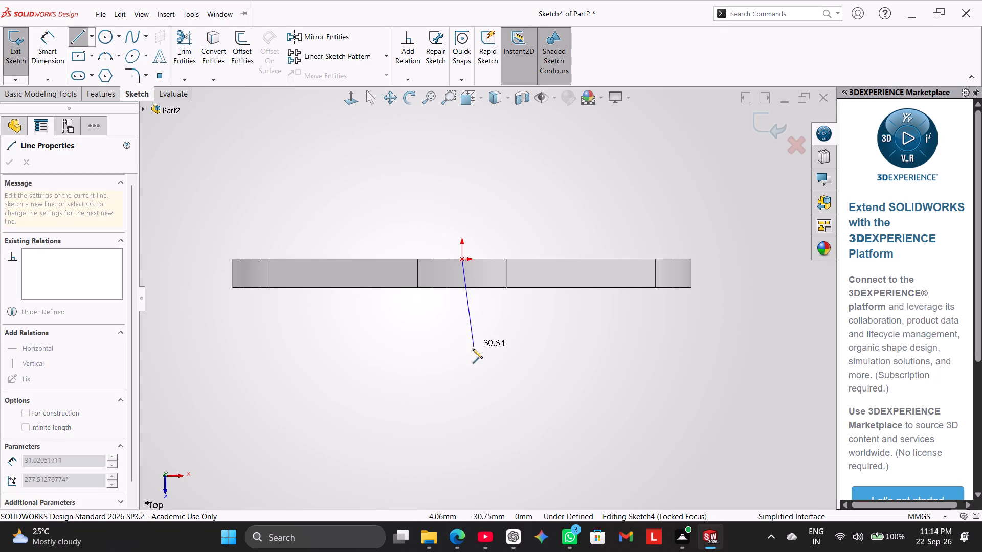
pyautogui.click(464, 399)
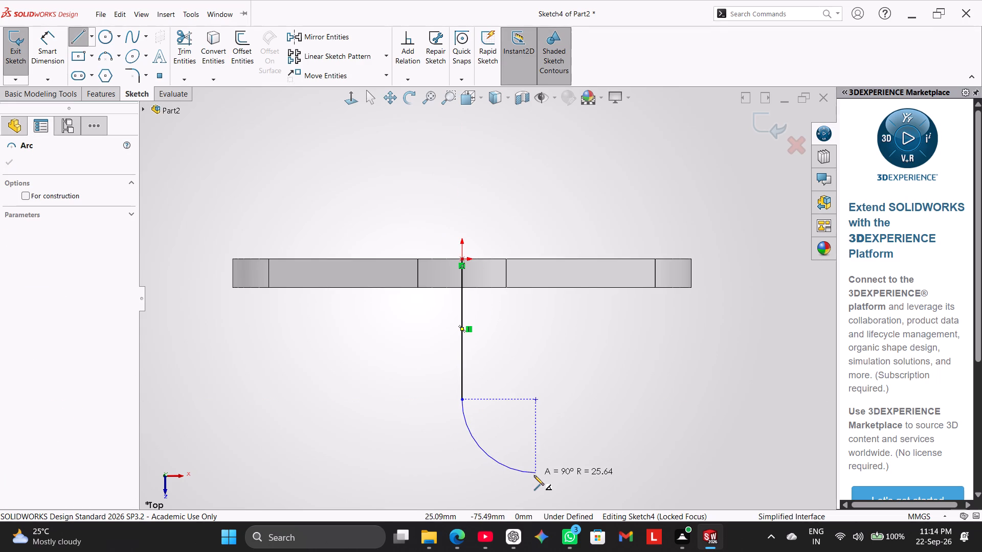
pyautogui.scroll(2, 534, 475)
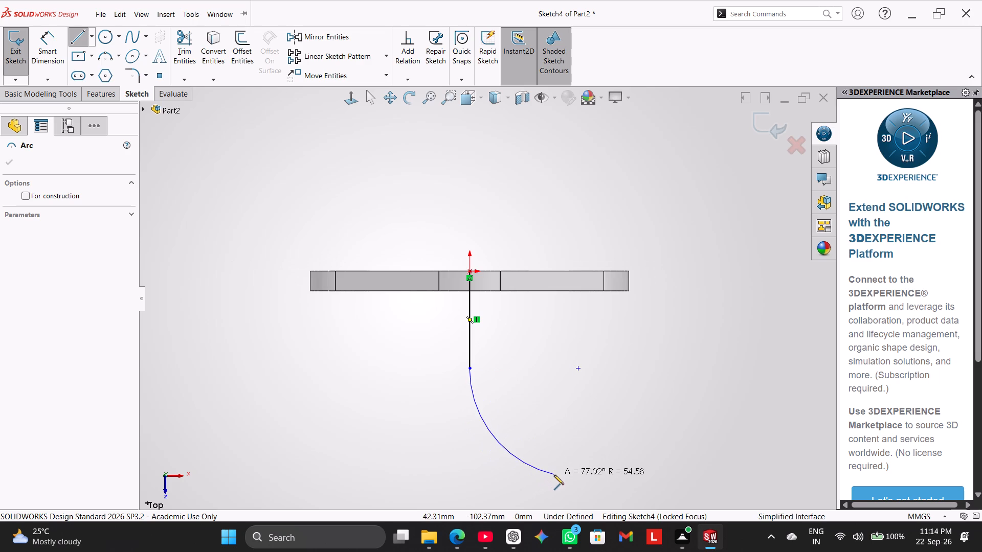
pyautogui.click(555, 475)
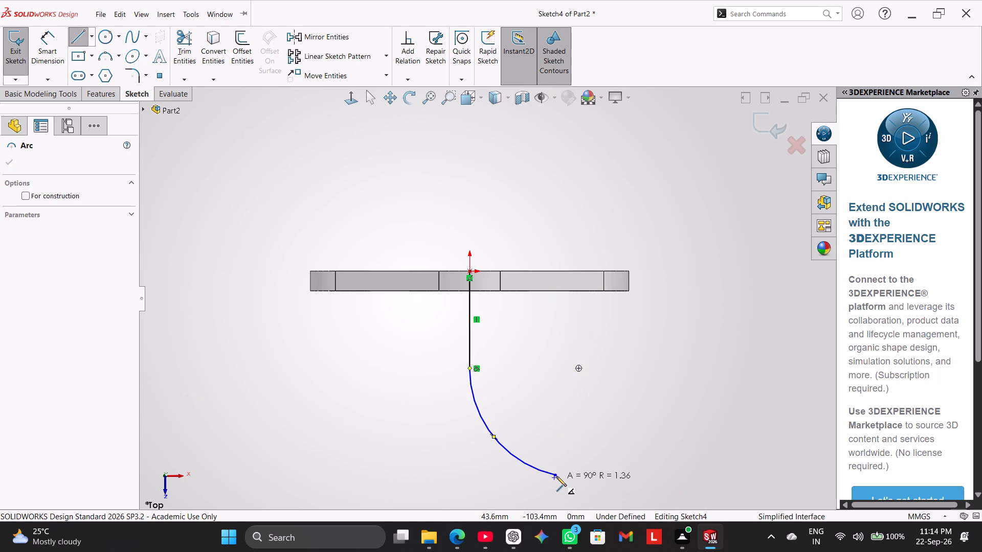
pyautogui.click(557, 474)
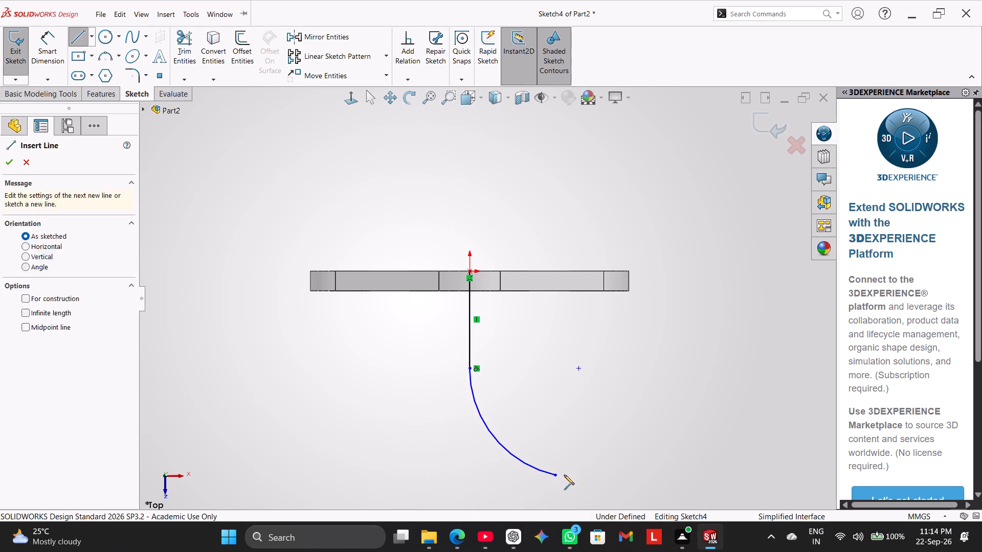
pyautogui.click(718, 474)
pyautogui.rightClick(707, 383)
pyautogui.click(726, 389)
pyautogui.scroll(2, 709, 428)
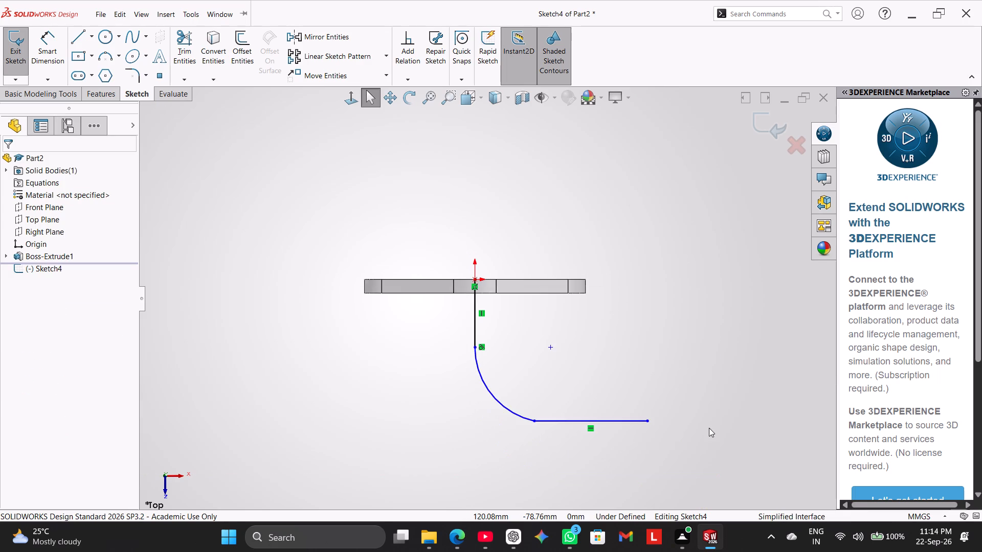
pyautogui.scroll(-1, 682, 424)
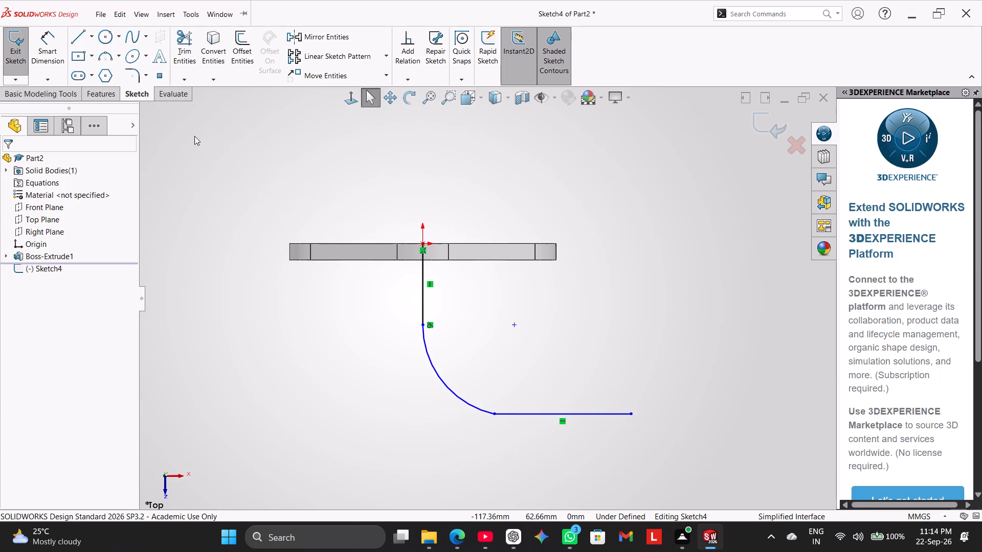
pyautogui.moveTo(249, 260); pyautogui.dragTo(326, 207, button='right')
pyautogui.moveTo(287, 240); pyautogui.dragTo(355, 190, button='right')
pyautogui.click(23, 56)
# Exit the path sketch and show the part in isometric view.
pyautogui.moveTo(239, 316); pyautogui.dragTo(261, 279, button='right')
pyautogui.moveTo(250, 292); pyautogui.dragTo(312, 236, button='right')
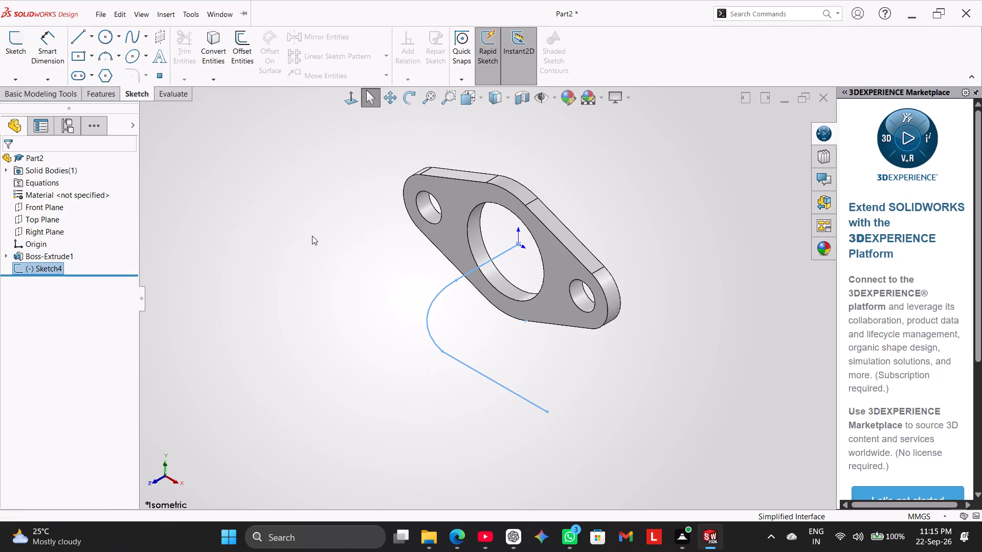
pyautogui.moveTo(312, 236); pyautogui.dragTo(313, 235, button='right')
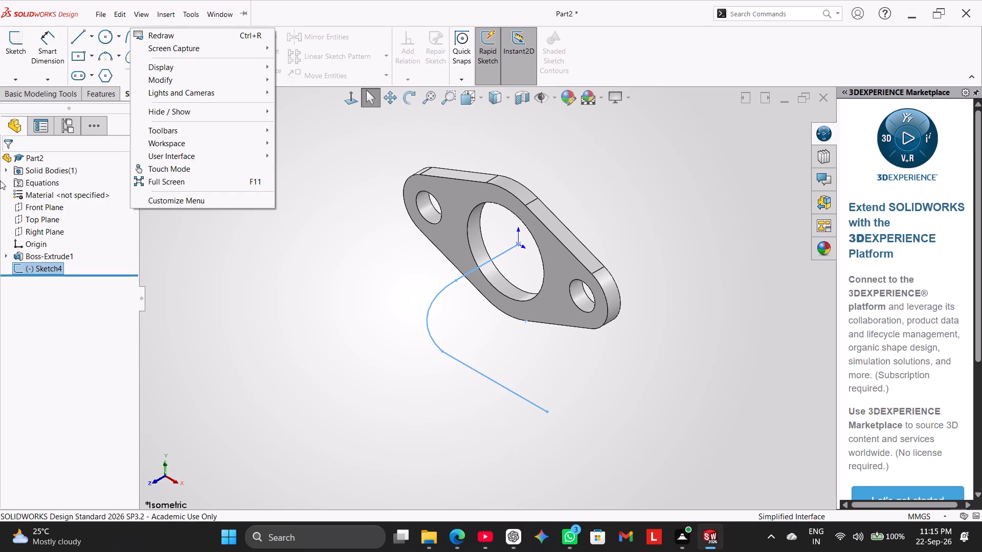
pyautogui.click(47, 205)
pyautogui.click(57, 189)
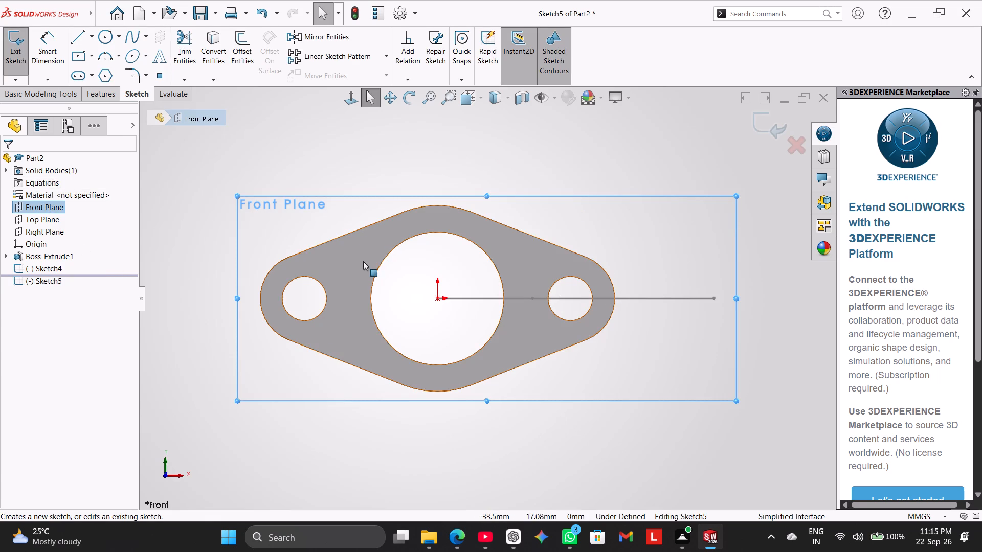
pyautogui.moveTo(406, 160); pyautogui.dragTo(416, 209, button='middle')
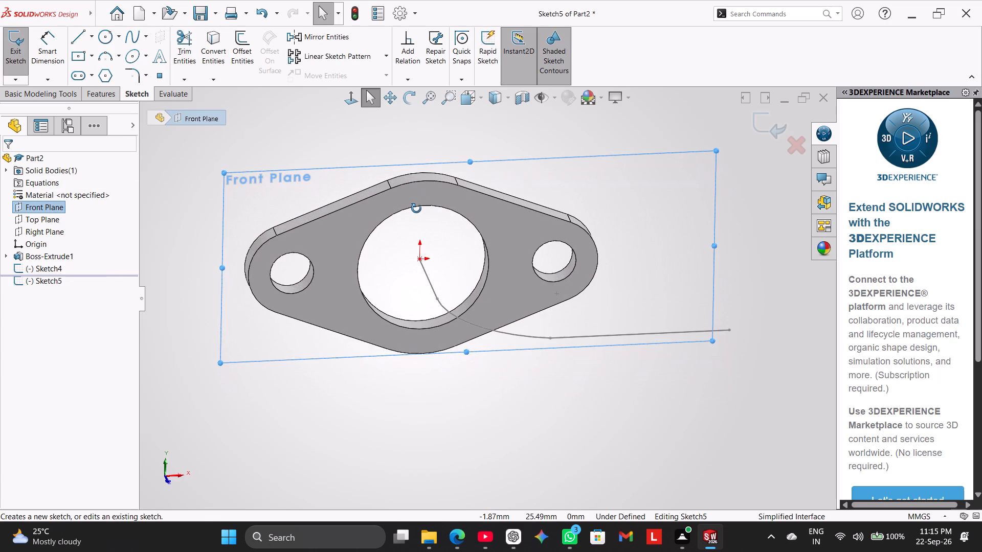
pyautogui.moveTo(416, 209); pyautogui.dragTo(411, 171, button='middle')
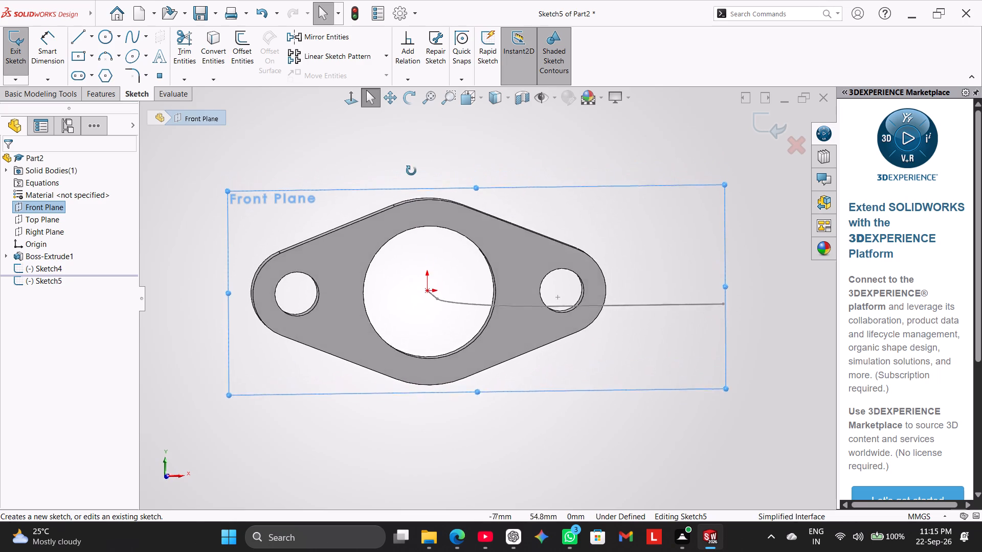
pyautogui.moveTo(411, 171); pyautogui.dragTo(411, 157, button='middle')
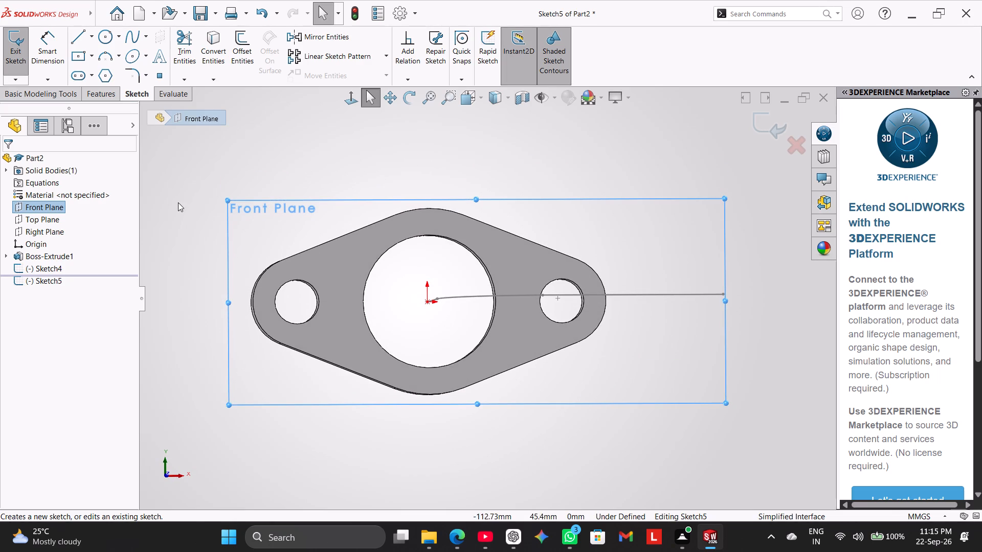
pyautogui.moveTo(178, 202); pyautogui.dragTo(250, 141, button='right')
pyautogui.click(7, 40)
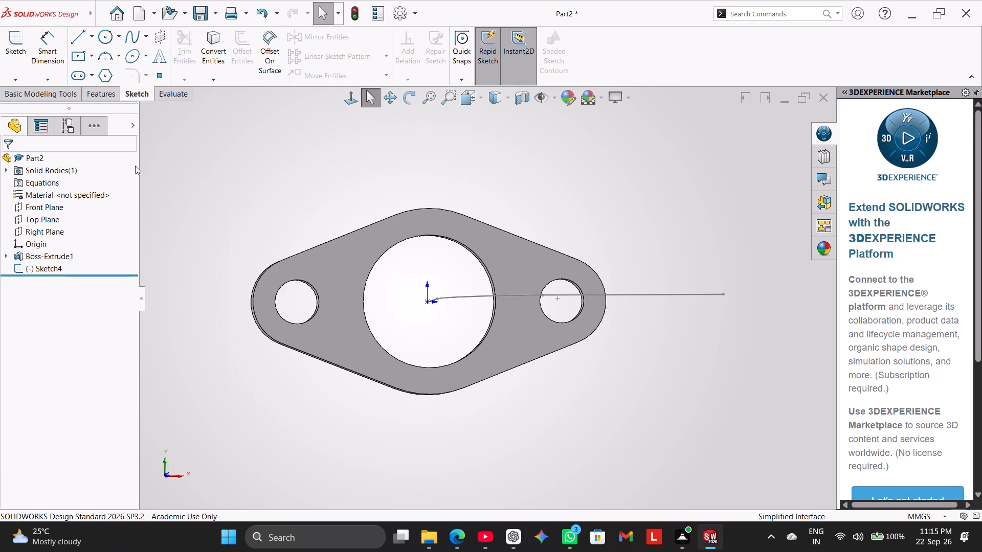
# Edit the path sketch to delete its vertical line, tangent arc and horizontal line, and exit the sketch.
pyautogui.moveTo(194, 173); pyautogui.dragTo(251, 125, button='right')
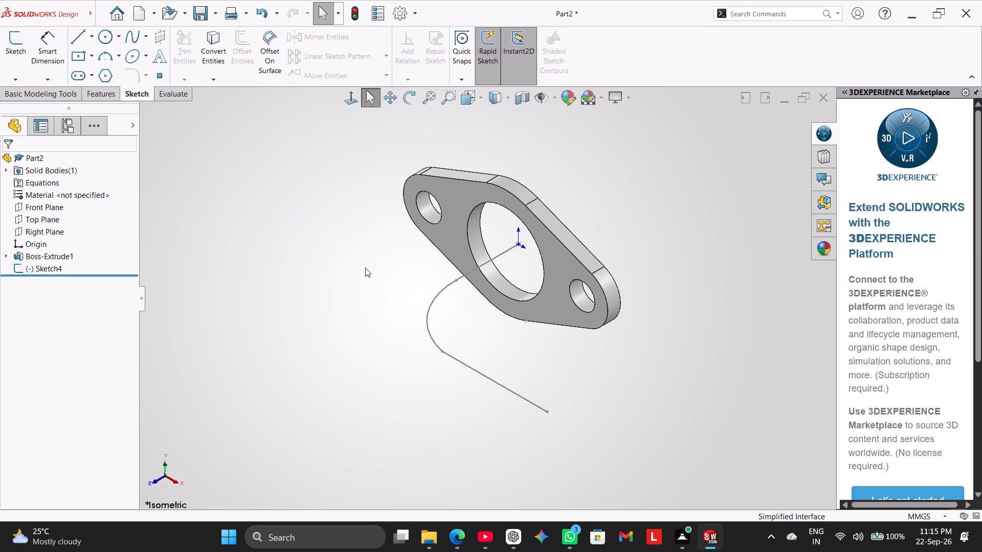
pyautogui.rightClick(53, 269)
pyautogui.click(65, 240)
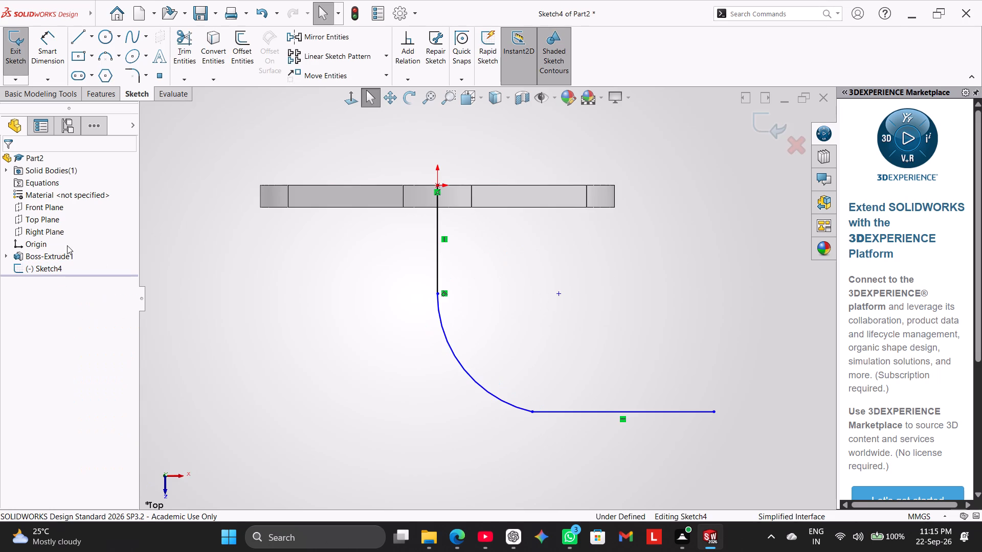
pyautogui.click(365, 328)
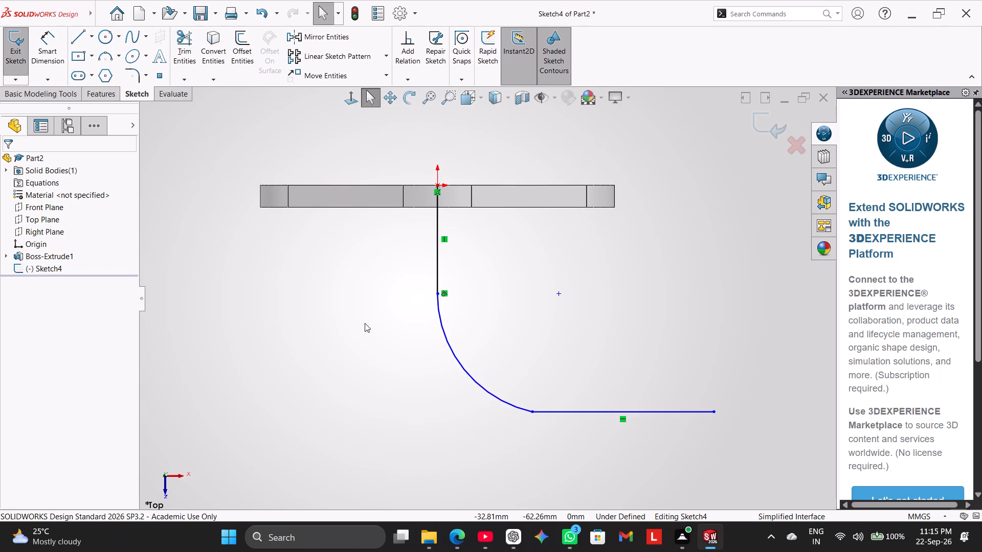
pyautogui.rightClick(467, 368)
pyautogui.click(437, 383)
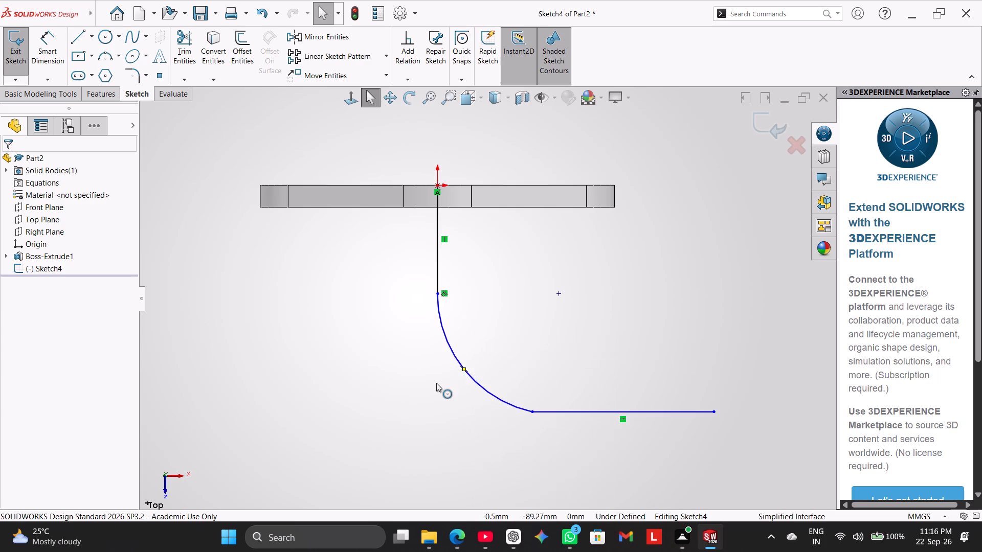
pyautogui.rightClick(449, 346)
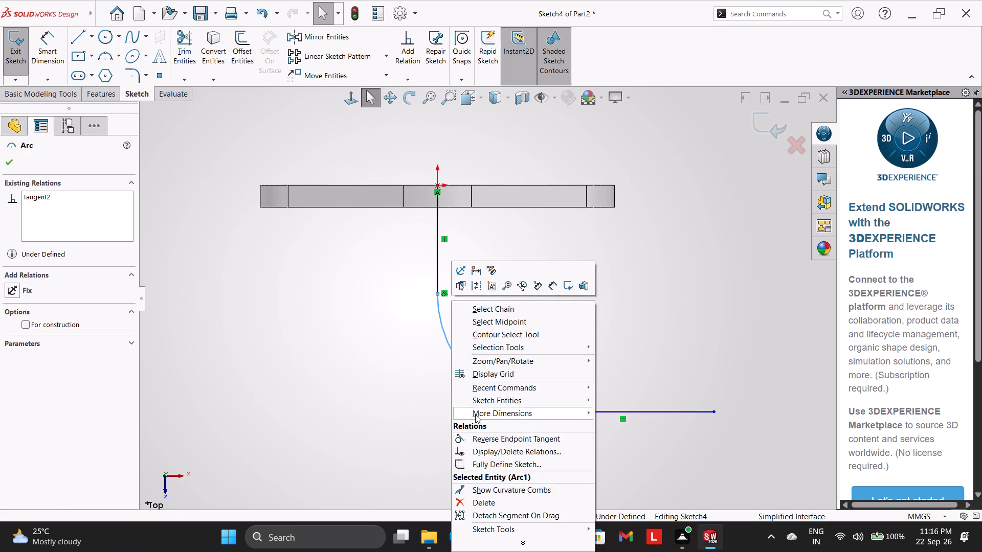
pyautogui.moveTo(508, 500); pyautogui.dragTo(506, 495)
pyautogui.rightClick(437, 268)
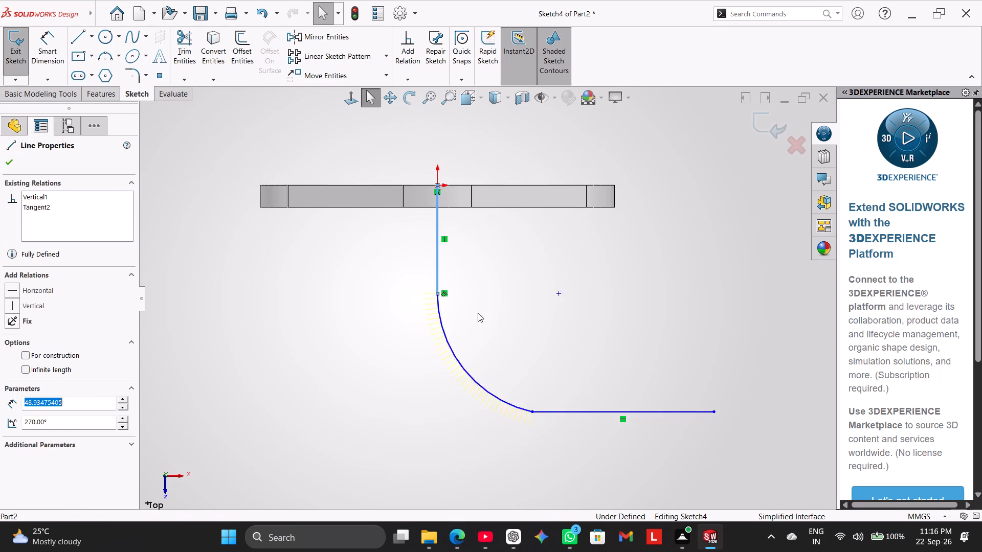
pyautogui.click(510, 445)
pyautogui.rightClick(457, 361)
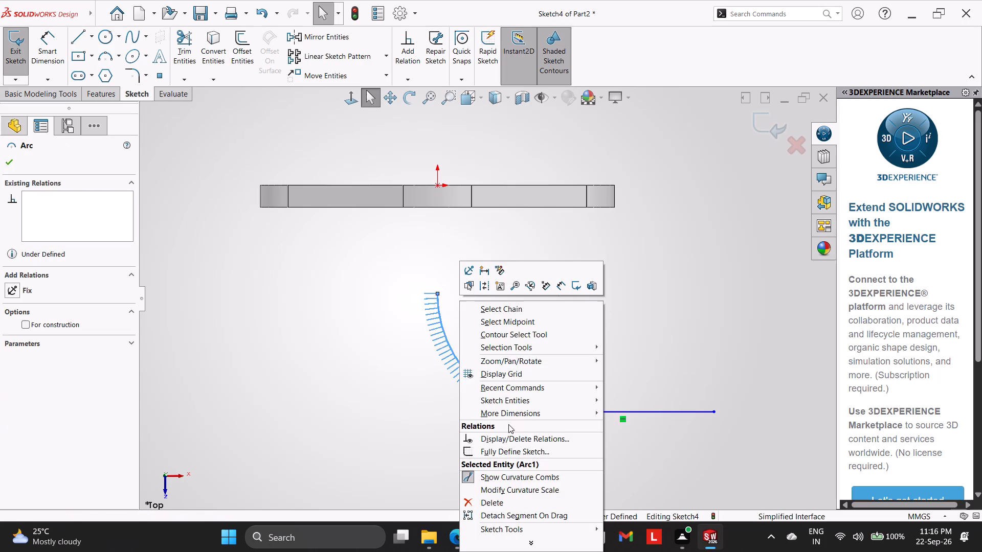
pyautogui.click(534, 499)
pyautogui.rightClick(555, 410)
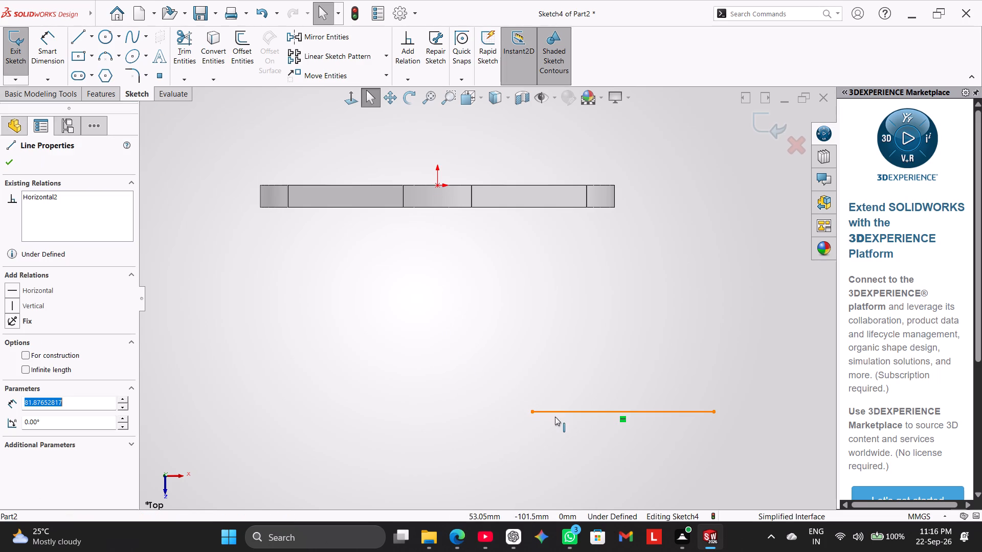
pyautogui.click(585, 502)
pyautogui.scroll(1, 438, 271)
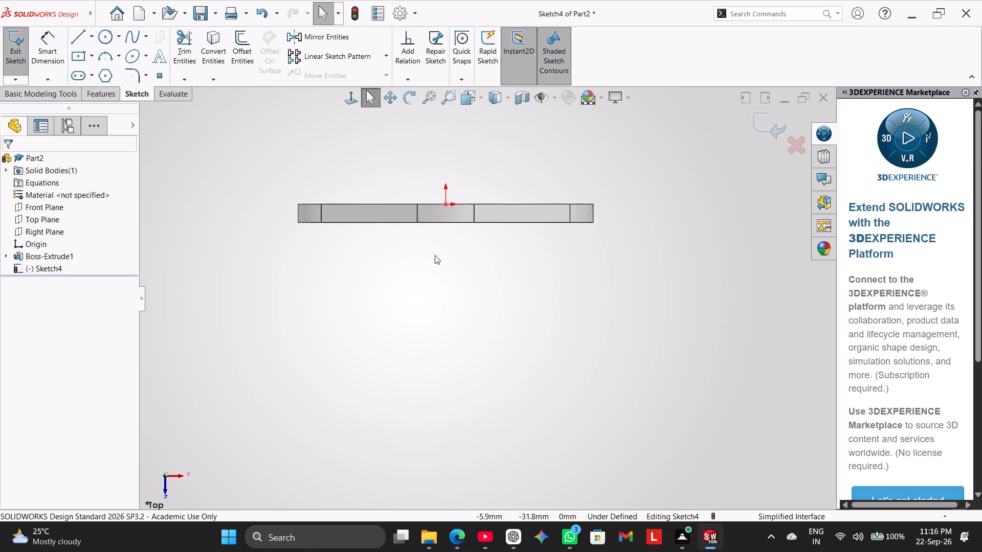
pyautogui.scroll(-2, 455, 145)
pyautogui.scroll(2, 458, 157)
pyautogui.scroll(-2, 467, 211)
pyautogui.scroll(2, 467, 214)
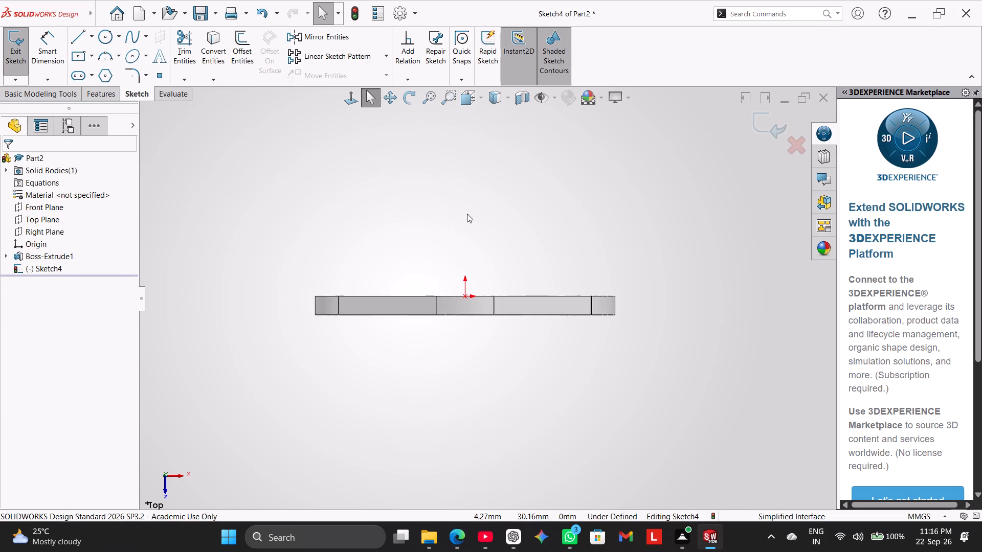
pyautogui.scroll(-2, 467, 214)
pyautogui.click(47, 258)
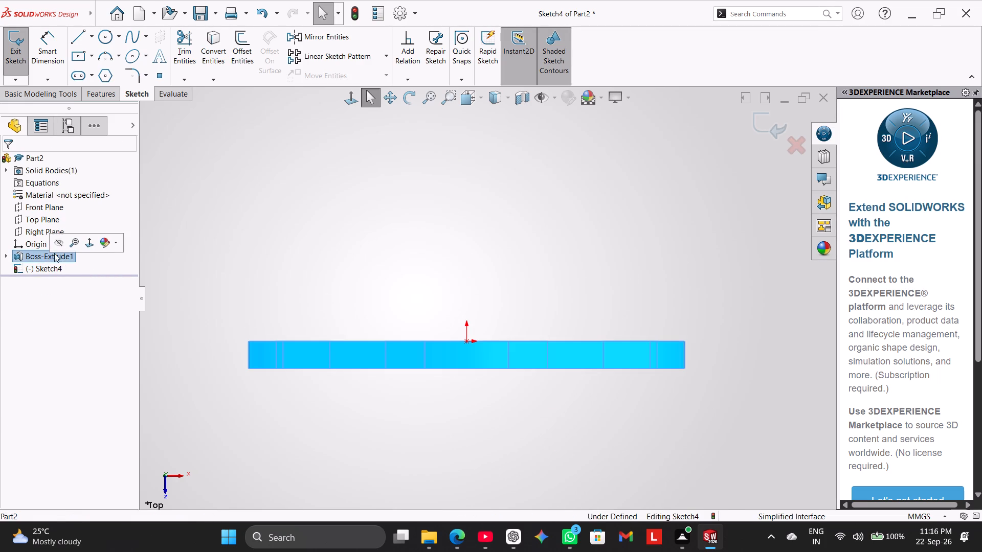
pyautogui.click(16, 58)
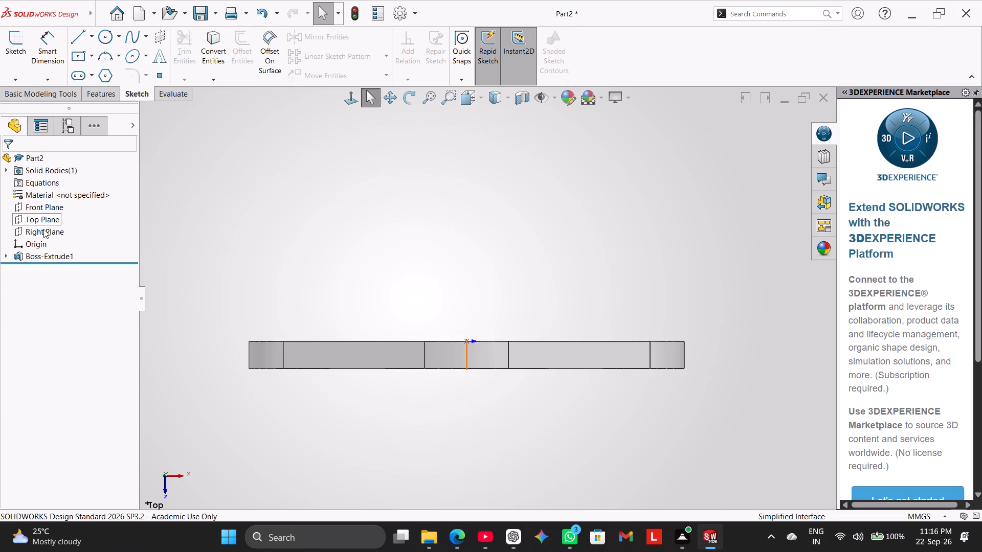
# Edit the flange's boss extrusion to reverse its direction to the other side of the sketch plane.
pyautogui.click(60, 251)
pyautogui.click(68, 222)
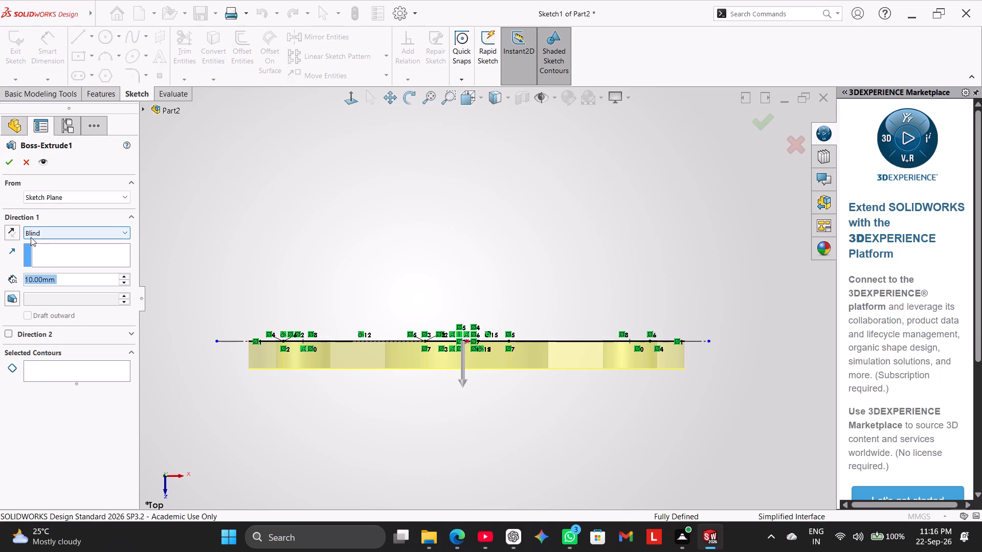
pyautogui.click(10, 231)
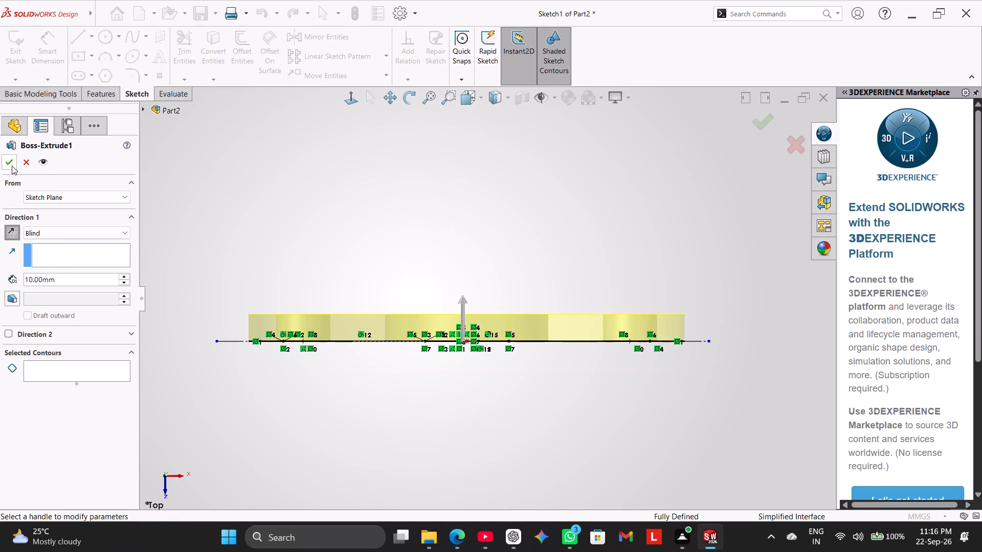
pyautogui.click(12, 165)
# Start a new sketch on the Top Plane.
pyautogui.scroll(1, 463, 264)
pyautogui.scroll(-2, 463, 264)
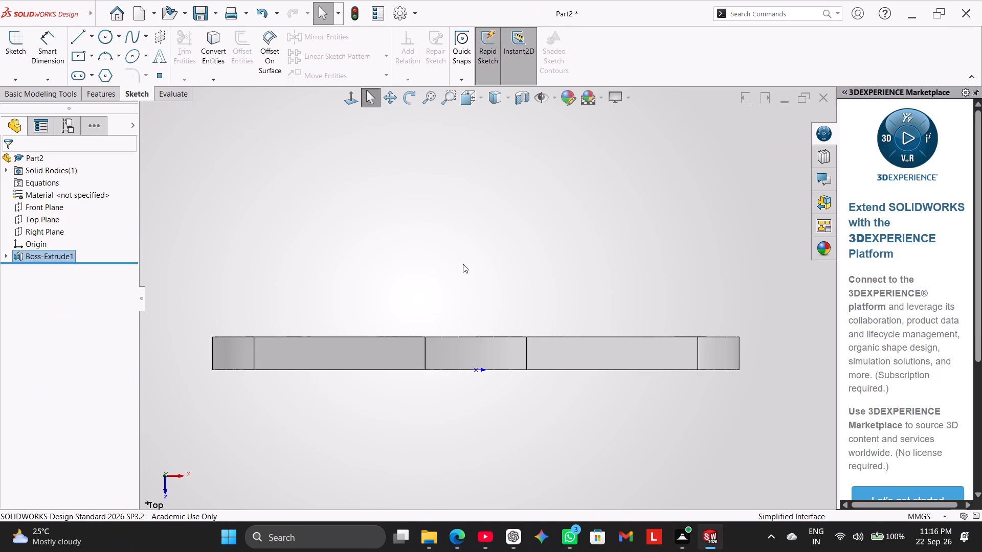
pyautogui.scroll(3, 463, 264)
pyautogui.scroll(2, 554, 275)
pyautogui.scroll(-3, 544, 254)
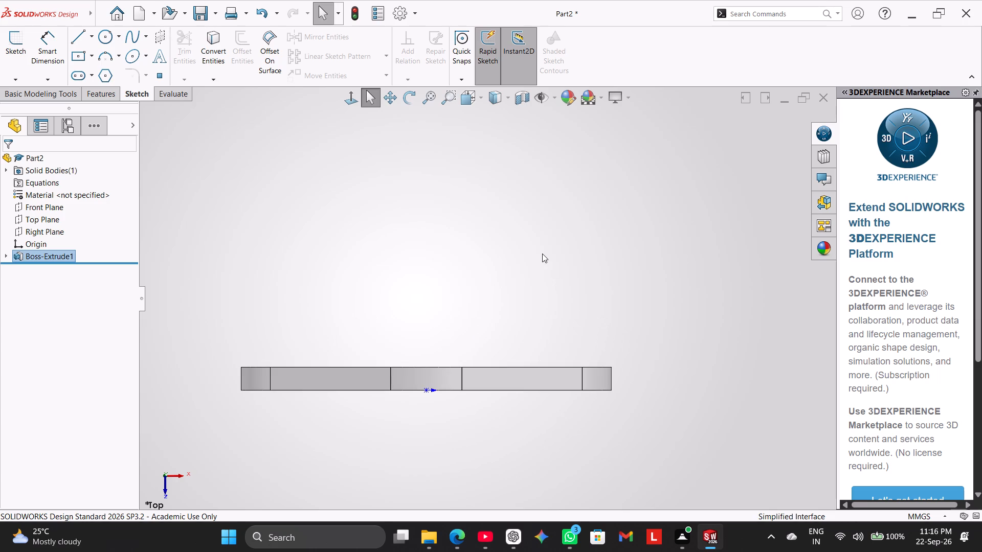
pyautogui.click(76, 39)
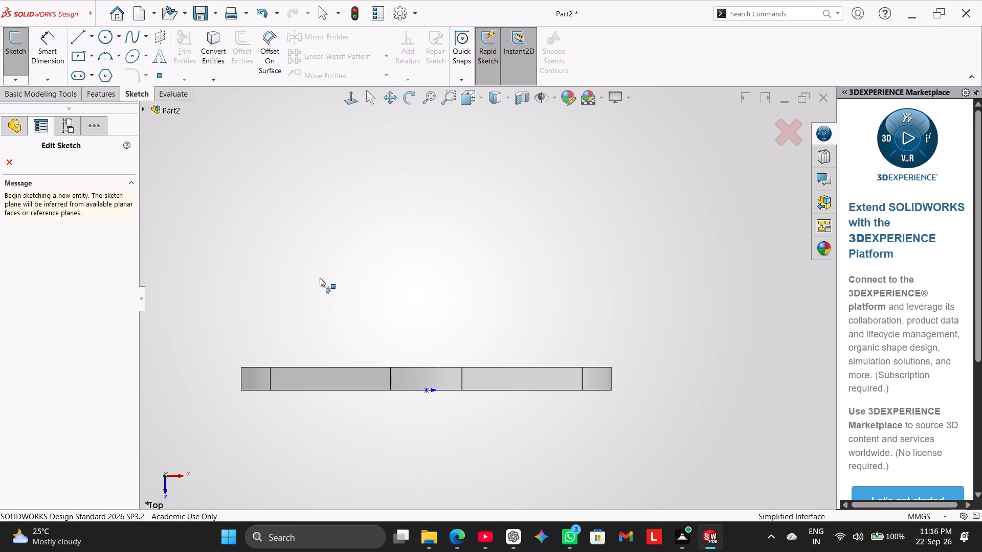
pyautogui.click(17, 55)
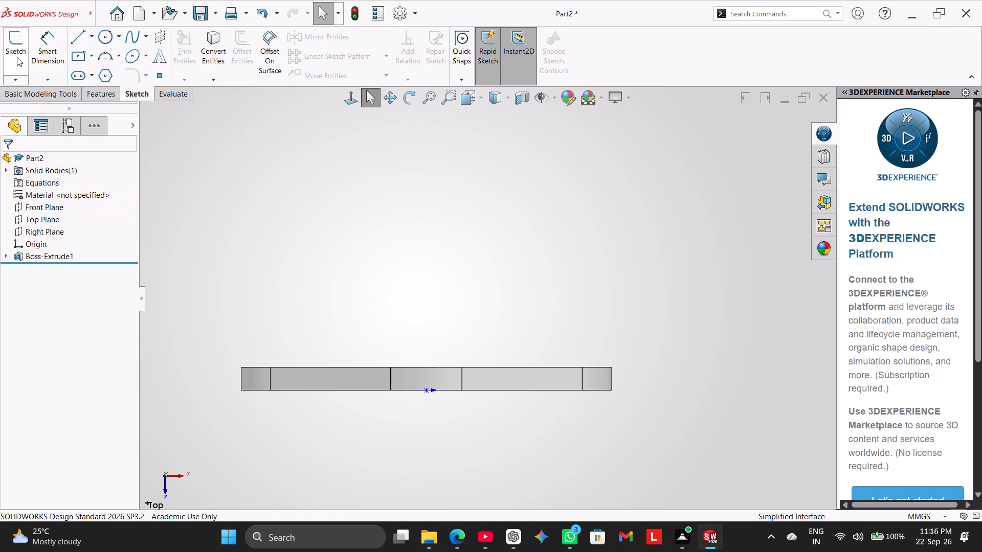
pyautogui.click(45, 216)
pyautogui.click(15, 53)
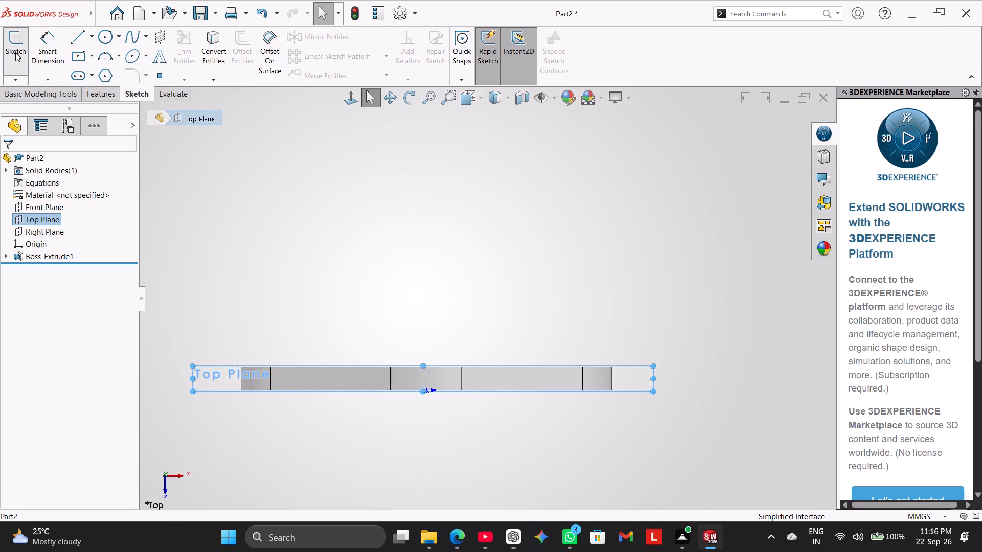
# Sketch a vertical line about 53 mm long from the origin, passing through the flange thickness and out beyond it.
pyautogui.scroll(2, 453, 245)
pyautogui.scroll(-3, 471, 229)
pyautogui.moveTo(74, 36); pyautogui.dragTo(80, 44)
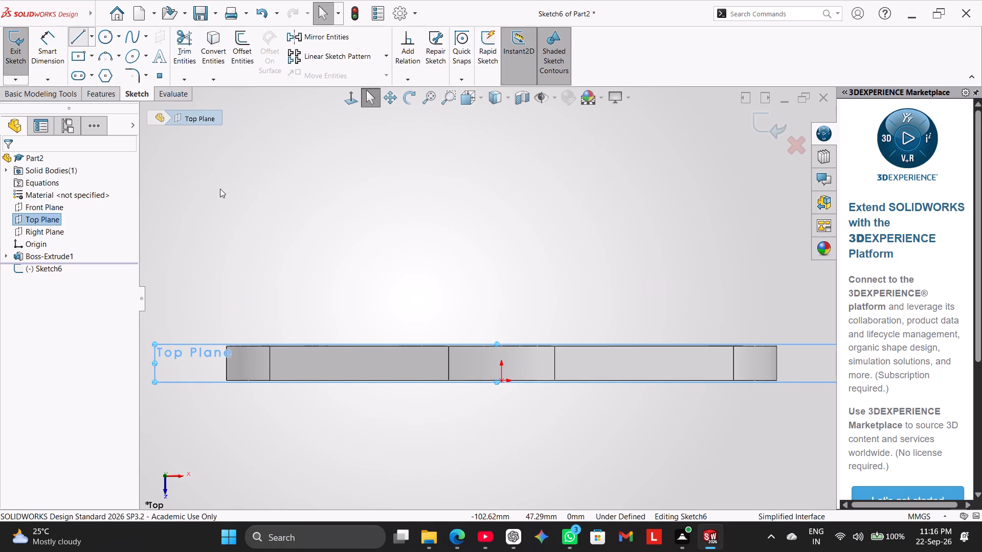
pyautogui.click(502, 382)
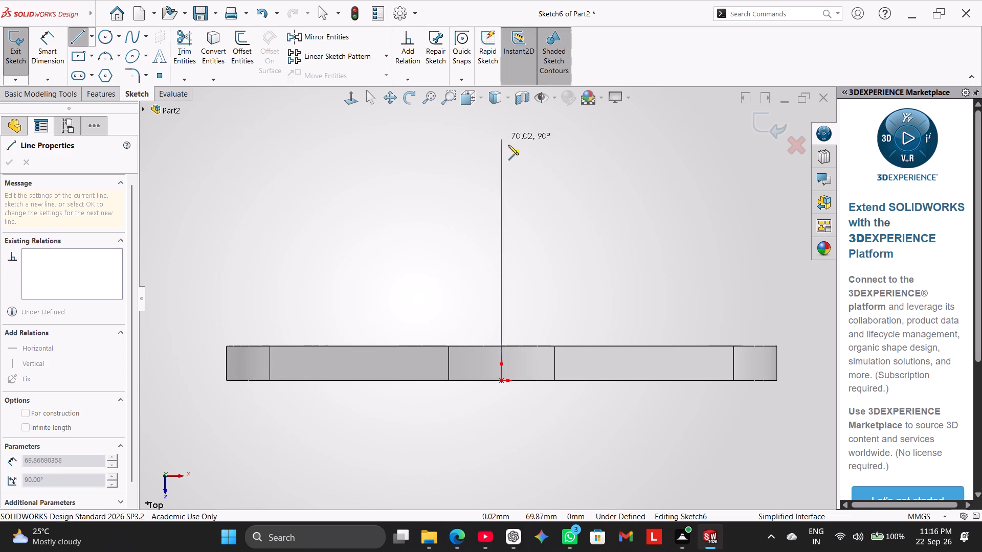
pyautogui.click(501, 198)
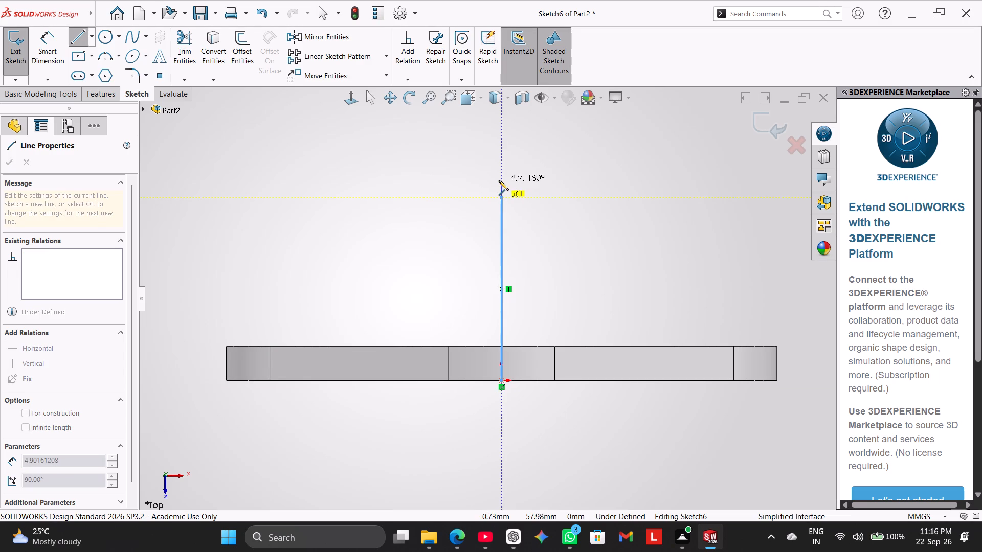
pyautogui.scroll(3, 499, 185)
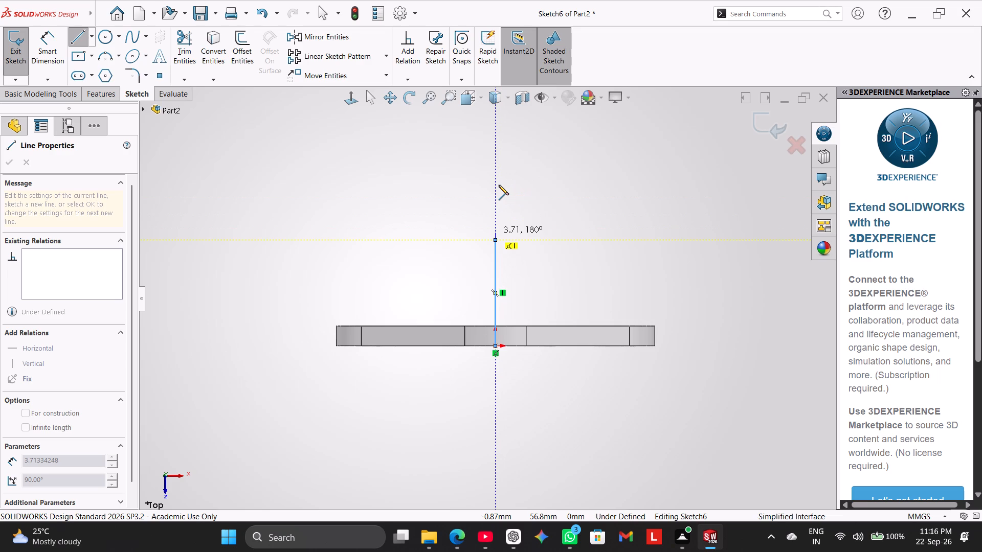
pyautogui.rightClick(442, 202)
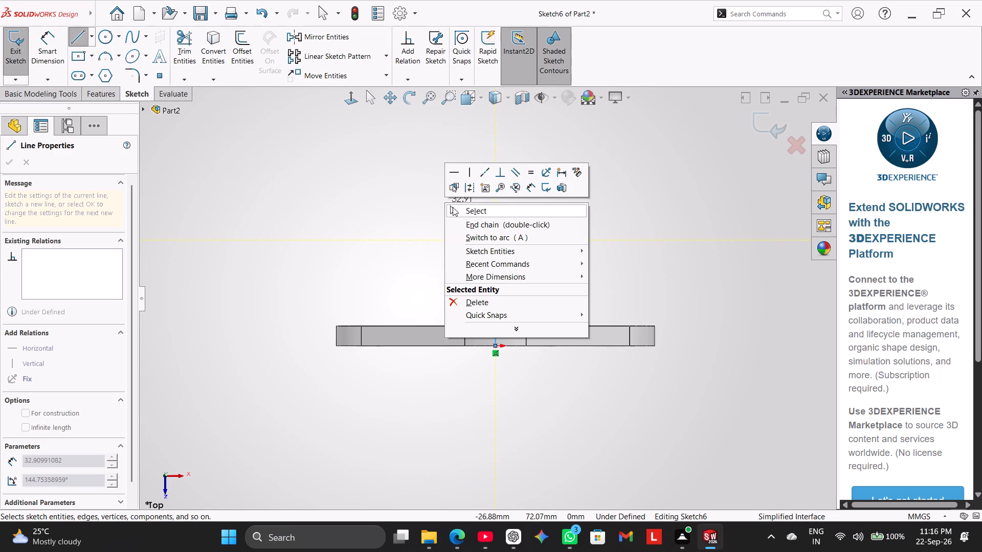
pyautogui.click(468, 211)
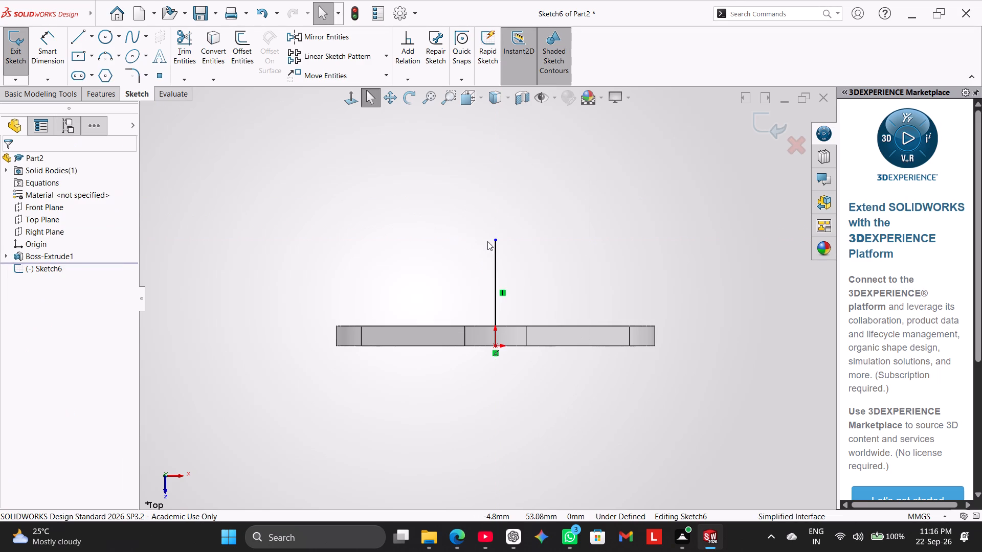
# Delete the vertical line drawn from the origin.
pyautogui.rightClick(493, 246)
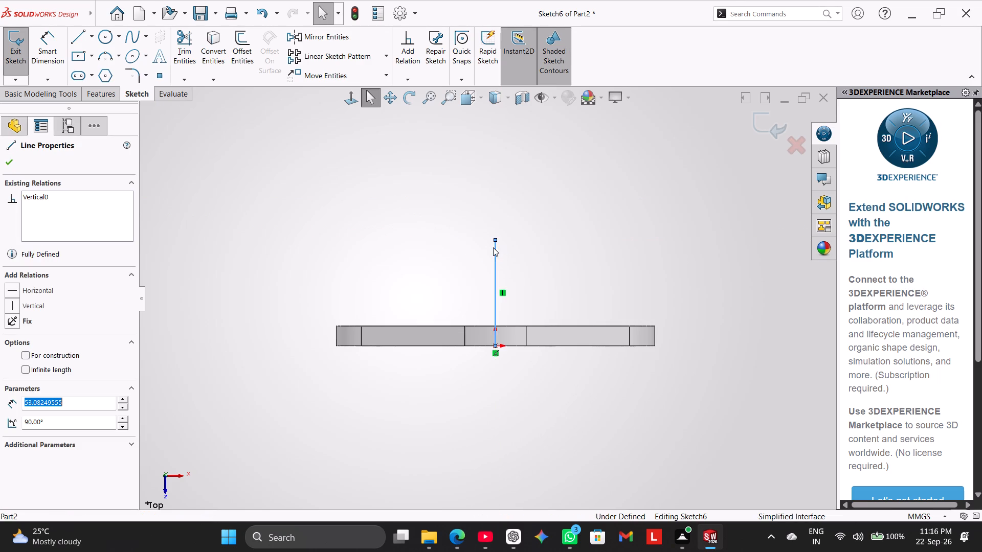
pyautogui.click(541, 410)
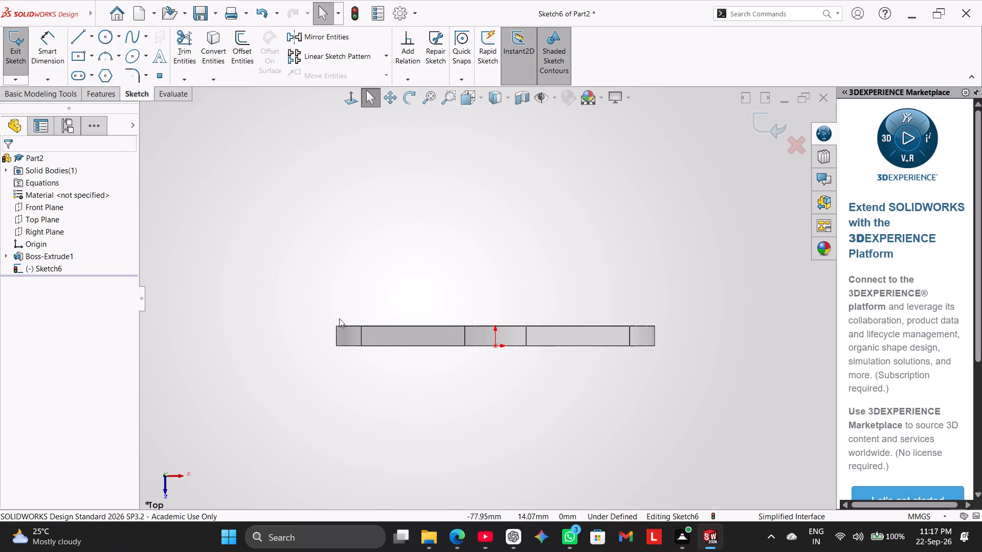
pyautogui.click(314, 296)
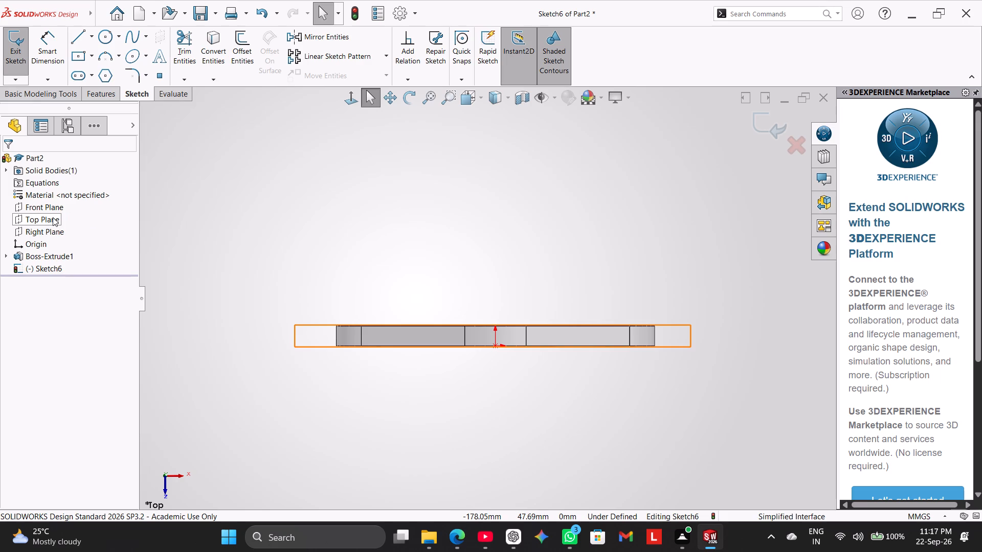
# Exit the empty sketch on the Top Plane without adding any geometry.
pyautogui.click(12, 256)
pyautogui.click(59, 265)
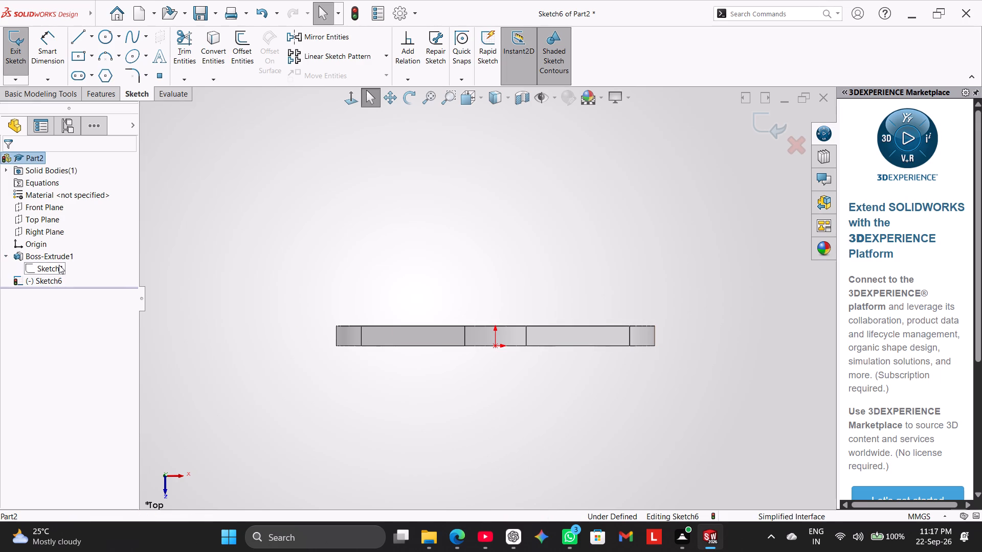
pyautogui.click(18, 52)
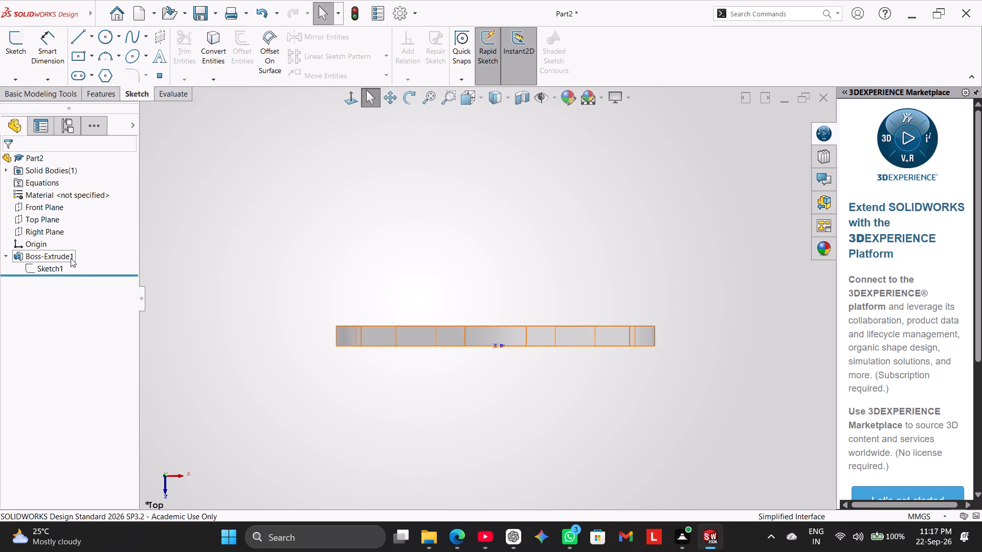
# Change the sketch plane of the flange's profile sketch from the Front Plane to the Top Plane.
pyautogui.rightClick(62, 267)
pyautogui.click(89, 234)
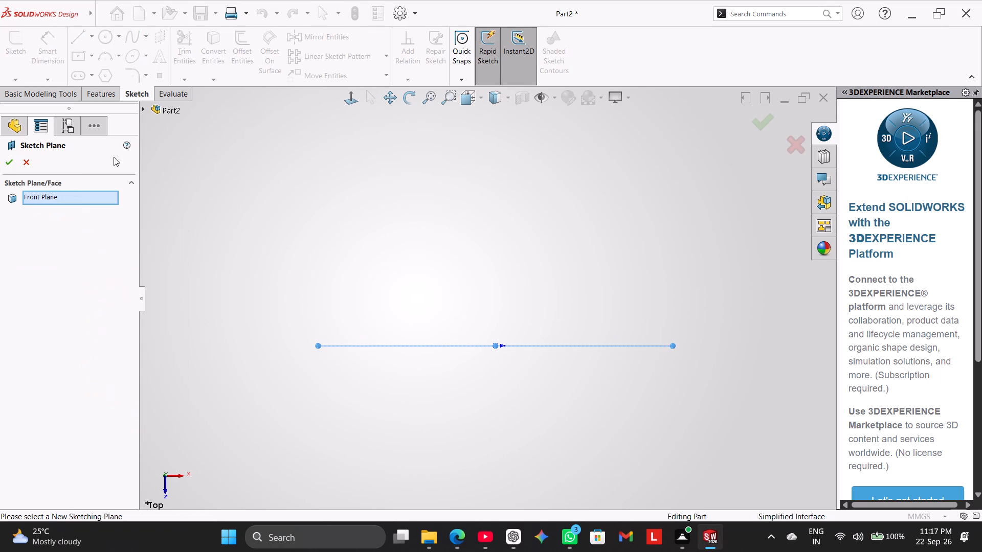
pyautogui.click(145, 111)
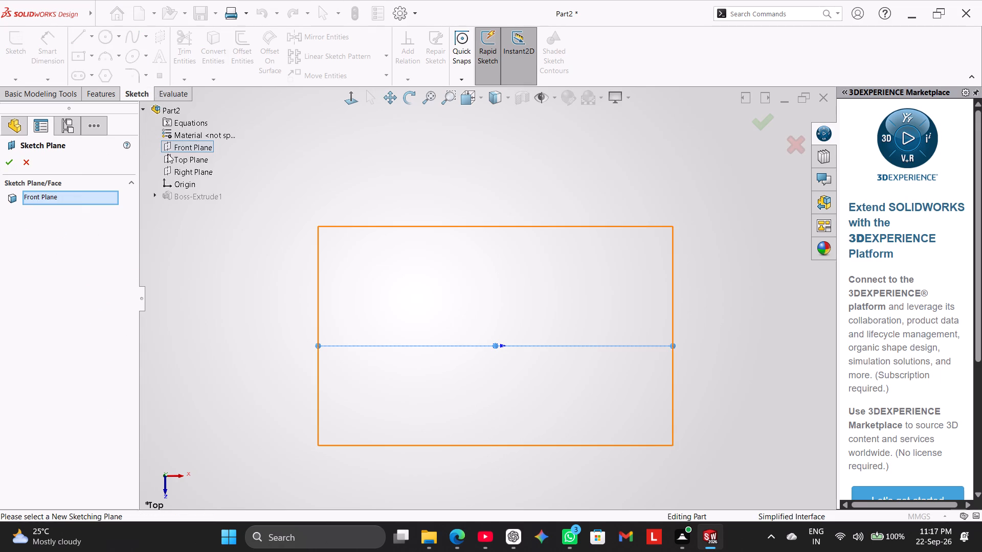
pyautogui.click(171, 159)
pyautogui.click(13, 160)
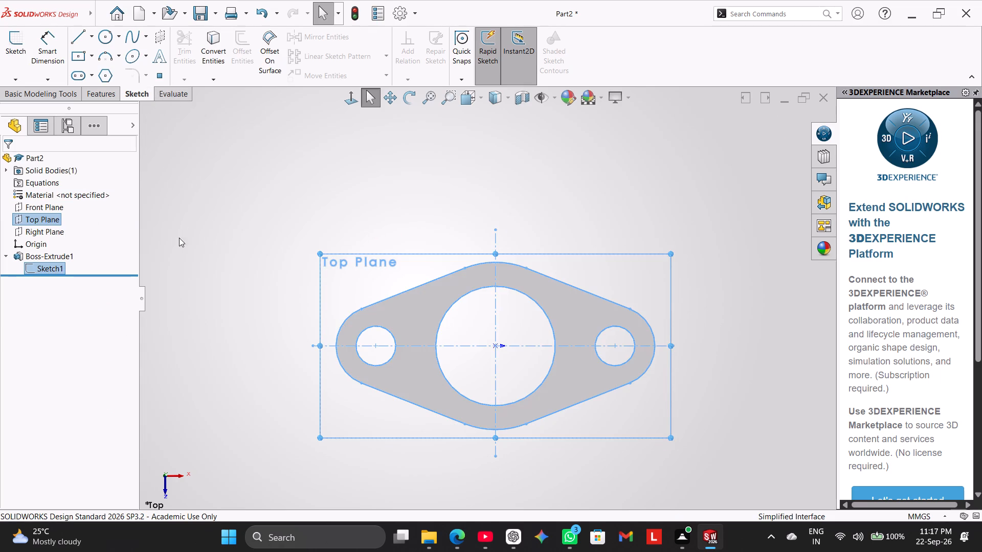
pyautogui.click(223, 228)
pyautogui.moveTo(224, 258); pyautogui.dragTo(307, 188, button='right')
pyautogui.moveTo(242, 258); pyautogui.dragTo(287, 203, button='right')
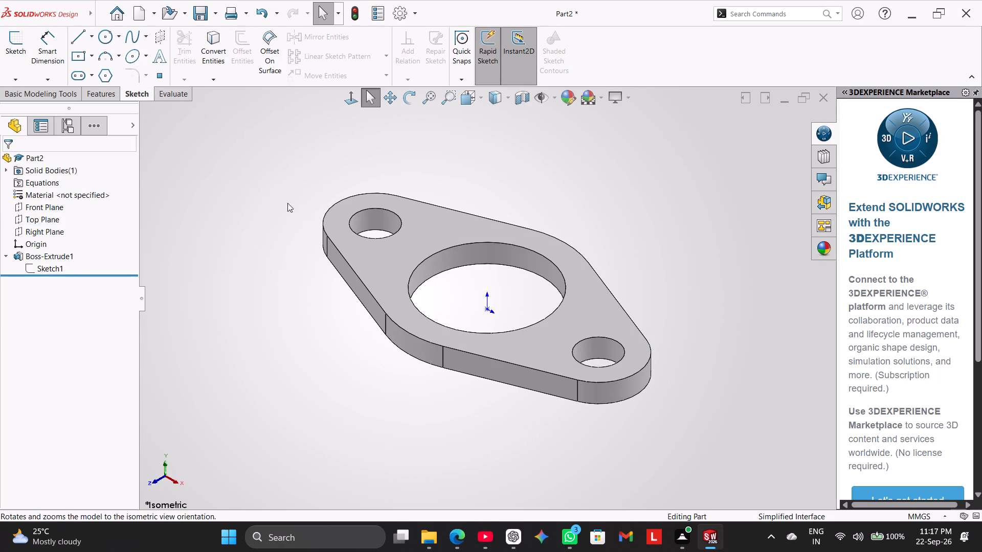
pyautogui.moveTo(287, 203); pyautogui.dragTo(311, 191, button='right')
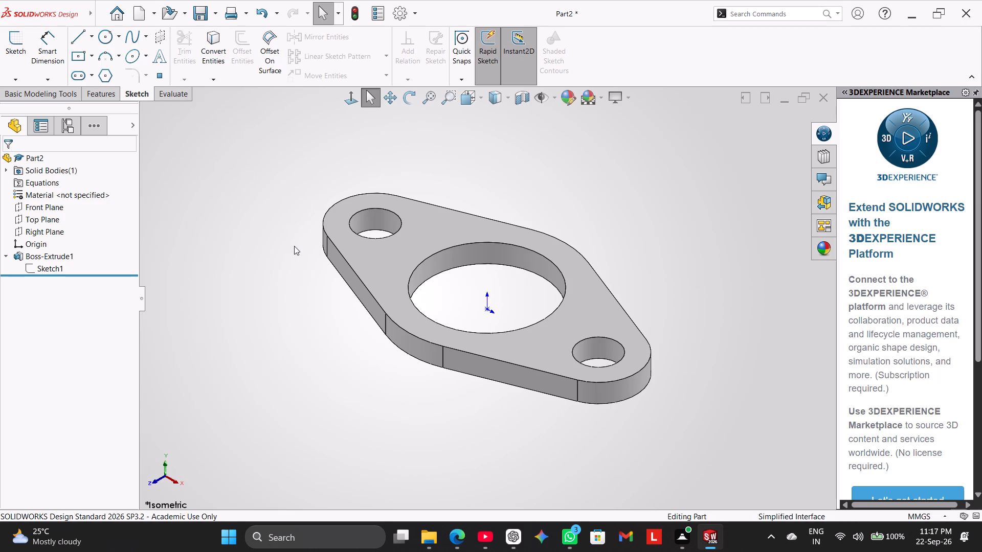
pyautogui.scroll(2, 299, 250)
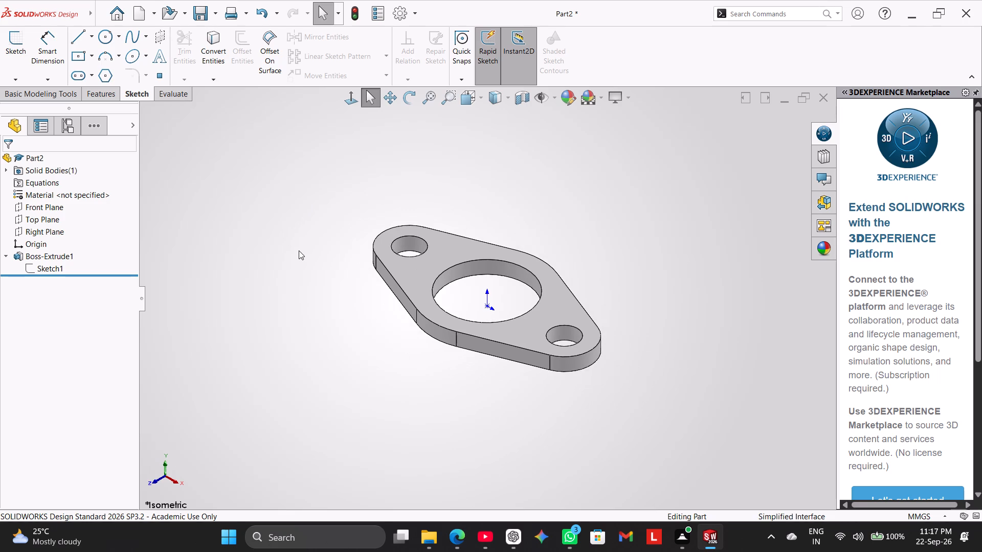
# Start a new sketch on the Front Plane.
pyautogui.click(55, 205)
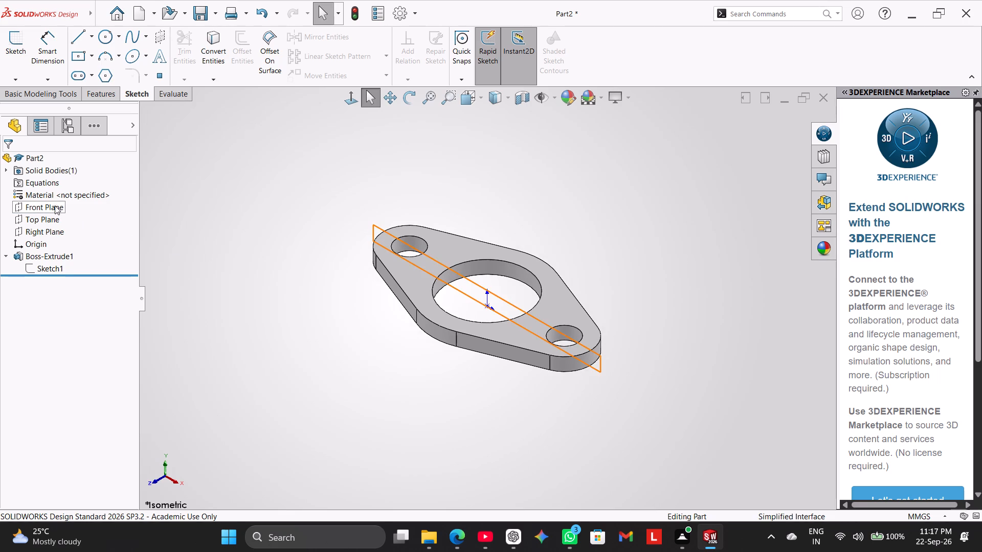
pyautogui.click(70, 190)
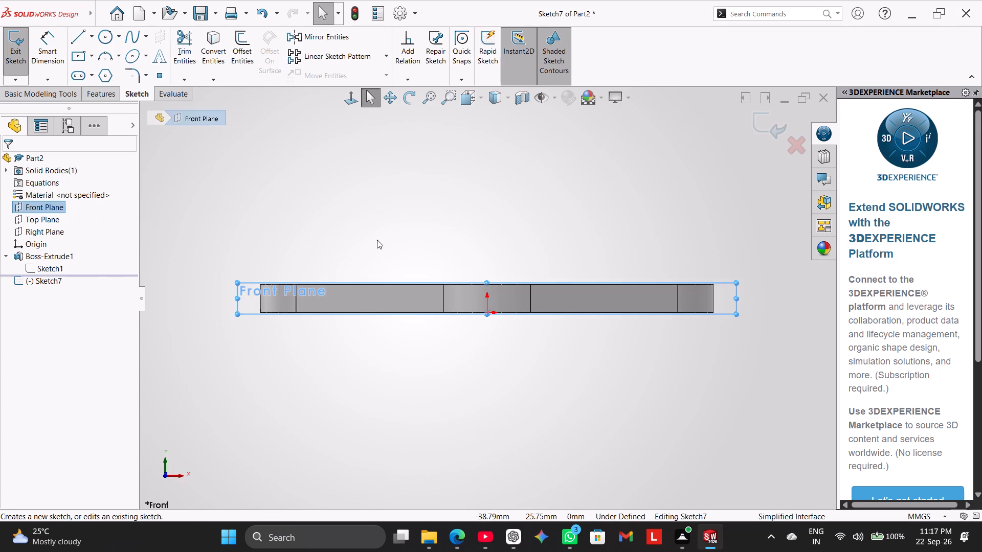
pyautogui.click(377, 239)
# Sketch a nearly vertical line down from the origin and a connected line sloping slightly downward towards positive X, and exit the sketch.
pyautogui.scroll(2, 415, 226)
pyautogui.scroll(-2, 436, 218)
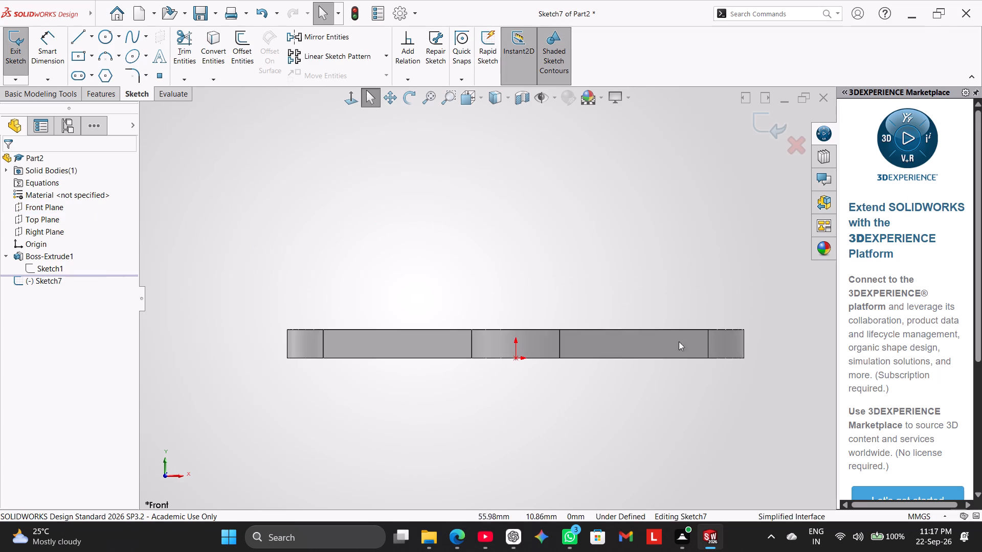
pyautogui.scroll(2, 691, 388)
pyautogui.scroll(-2, 607, 357)
pyautogui.scroll(3, 600, 355)
pyautogui.scroll(-2, 598, 350)
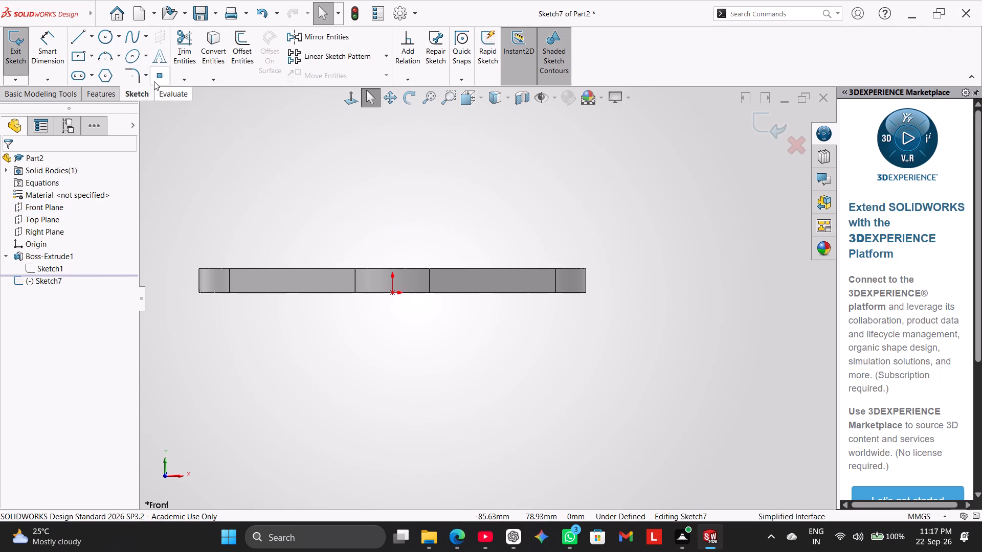
pyautogui.click(81, 37)
pyautogui.click(392, 290)
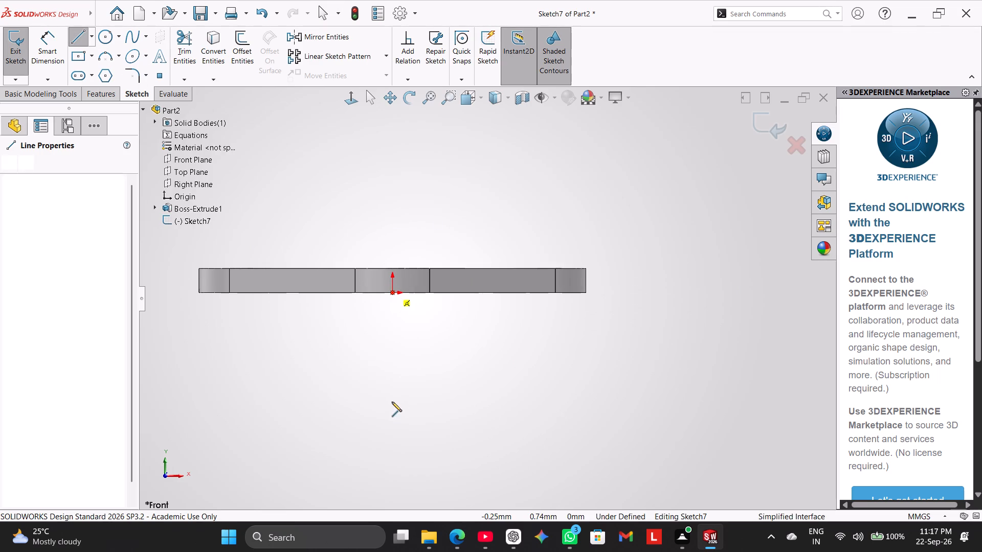
pyautogui.click(396, 424)
pyautogui.click(604, 457)
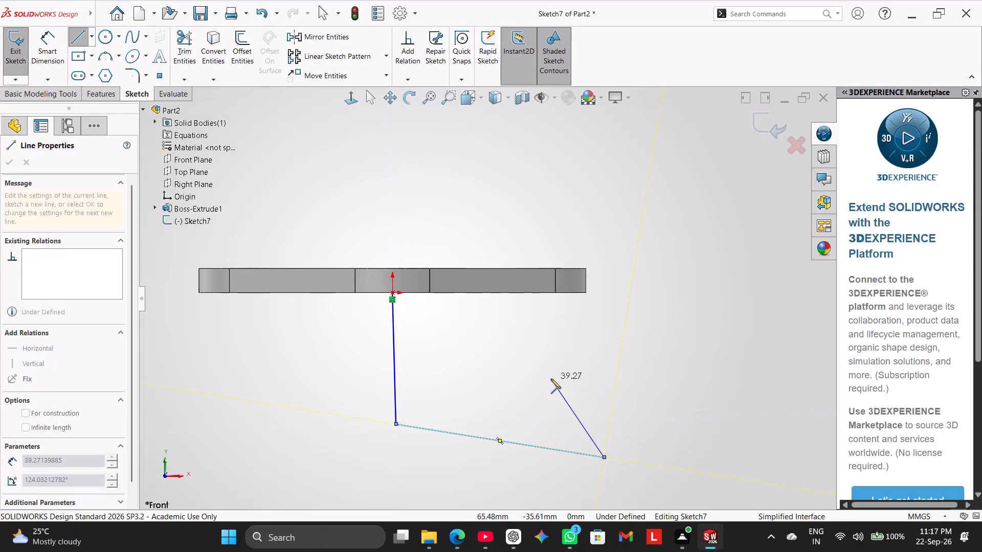
pyautogui.rightClick(551, 378)
pyautogui.click(586, 383)
pyautogui.moveTo(328, 359); pyautogui.dragTo(403, 293, button='right')
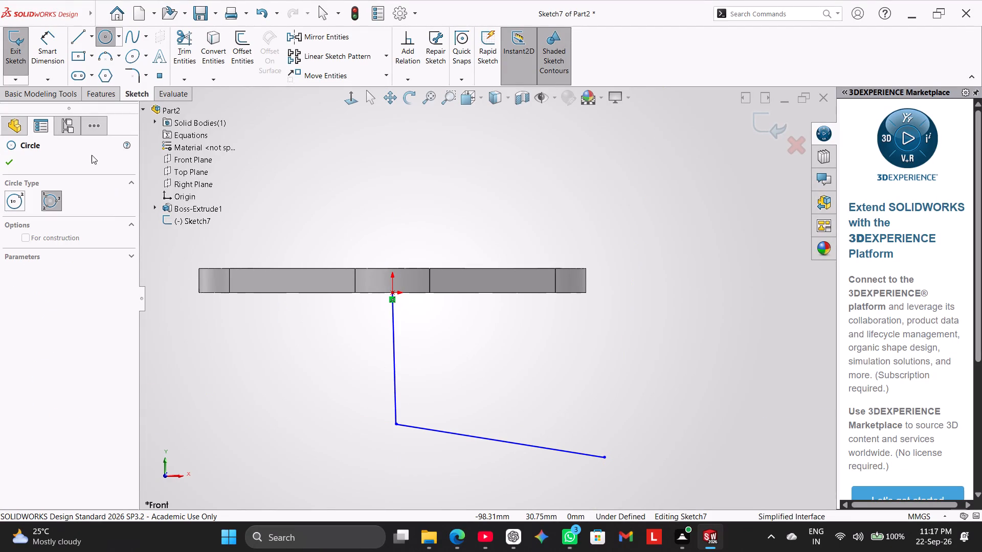
pyautogui.click(16, 47)
pyautogui.moveTo(277, 426); pyautogui.dragTo(348, 339, button='right')
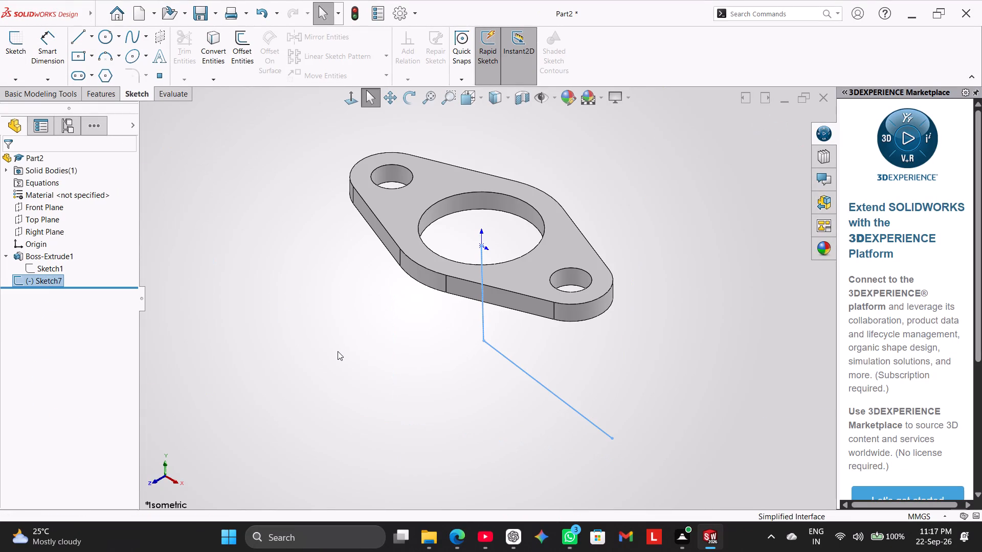
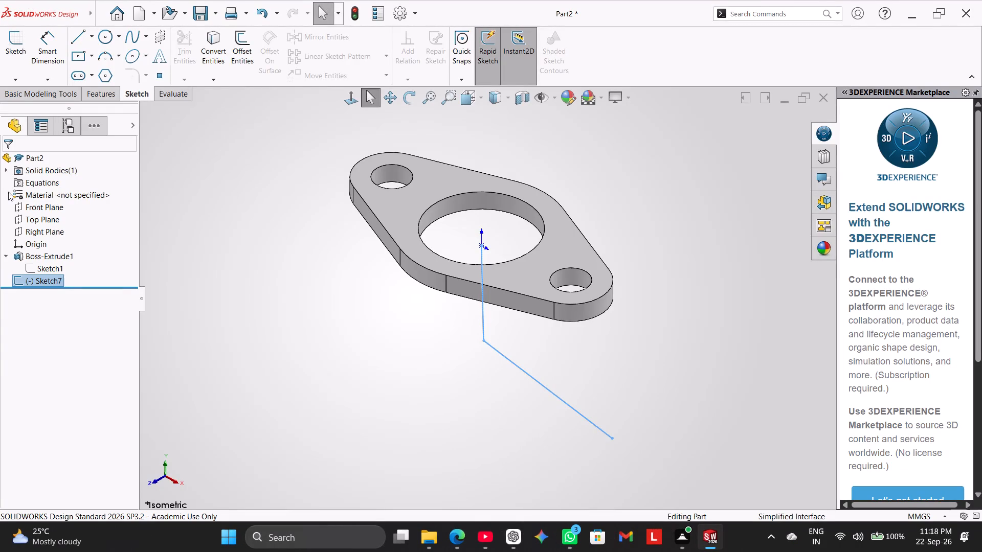
# Change the sketch plane of the flange's profile sketch from the Top Plane to the Front Plane.
pyautogui.rightClick(48, 268)
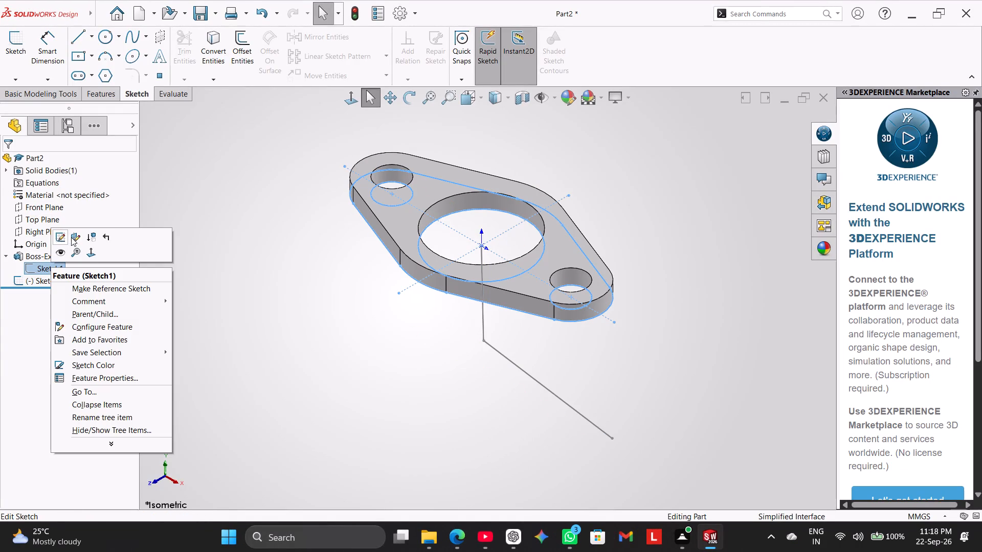
pyautogui.click(71, 237)
pyautogui.click(143, 110)
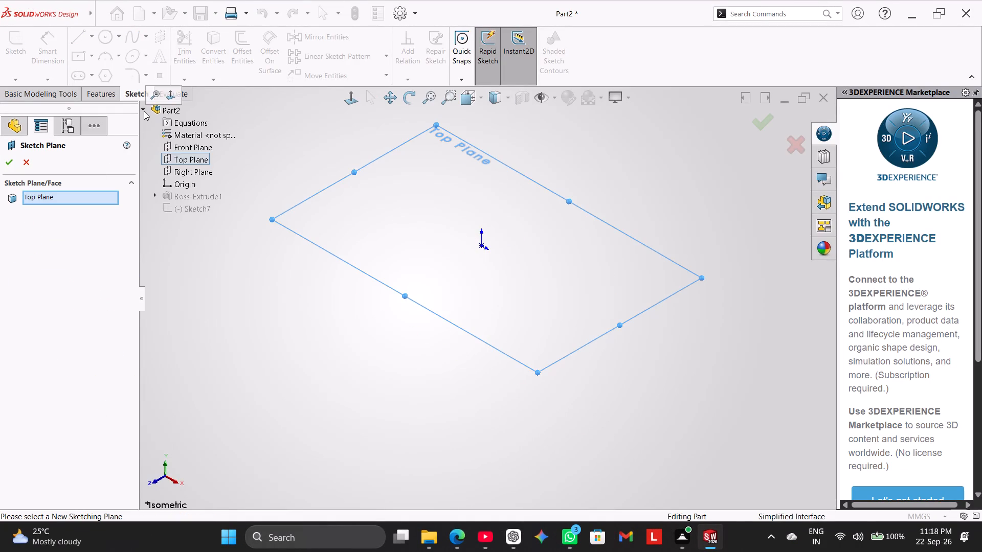
pyautogui.click(173, 147)
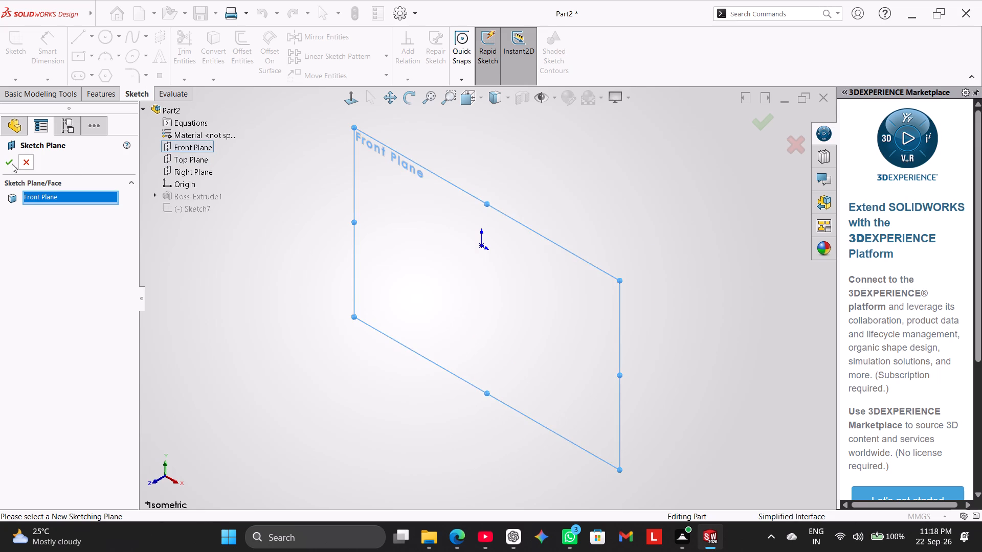
pyautogui.click(11, 164)
pyautogui.click(292, 224)
pyautogui.moveTo(269, 237); pyautogui.dragTo(388, 102, button='right')
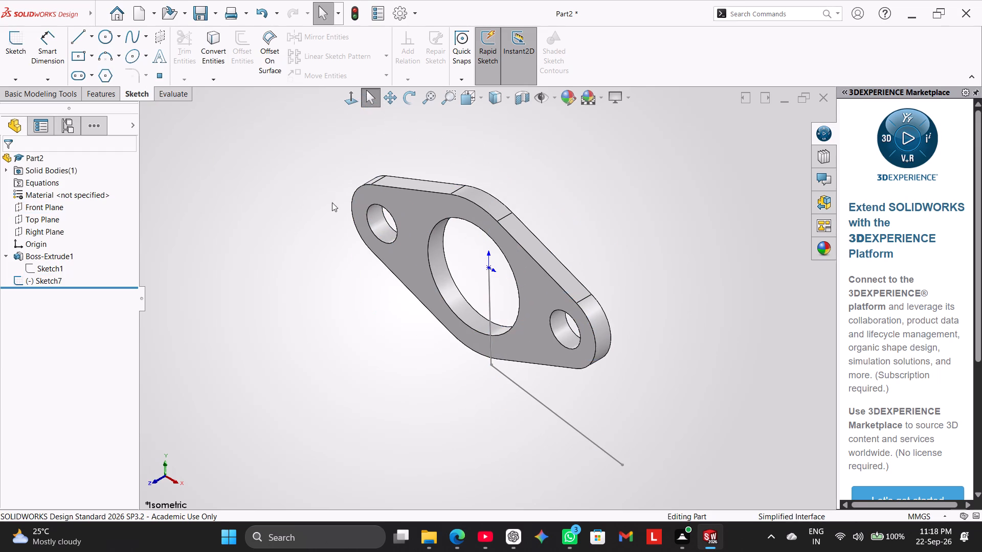
# Delete both lines of the Front Plane path sketch and exit the emptied sketch.
pyautogui.rightClick(547, 408)
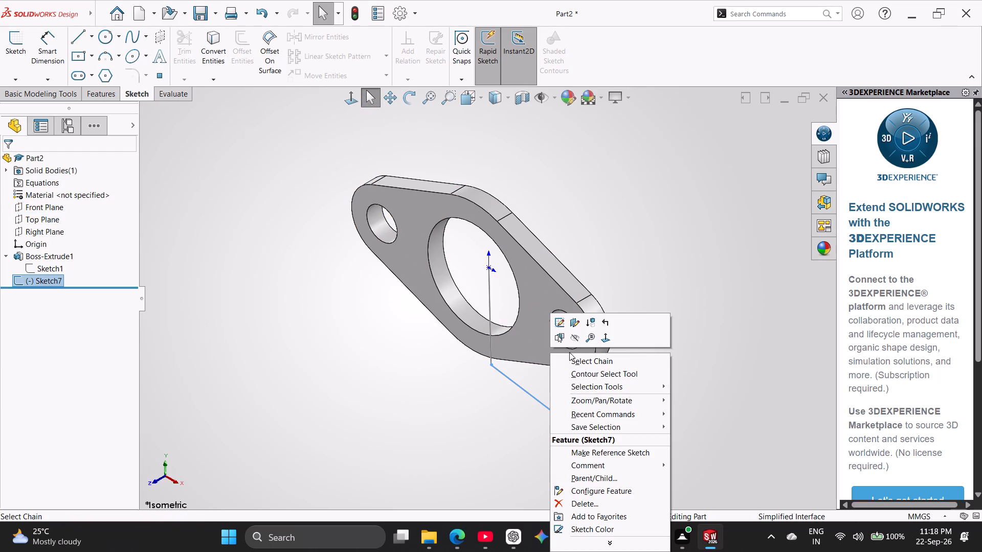
pyautogui.click(298, 257)
pyautogui.doubleClick(532, 397)
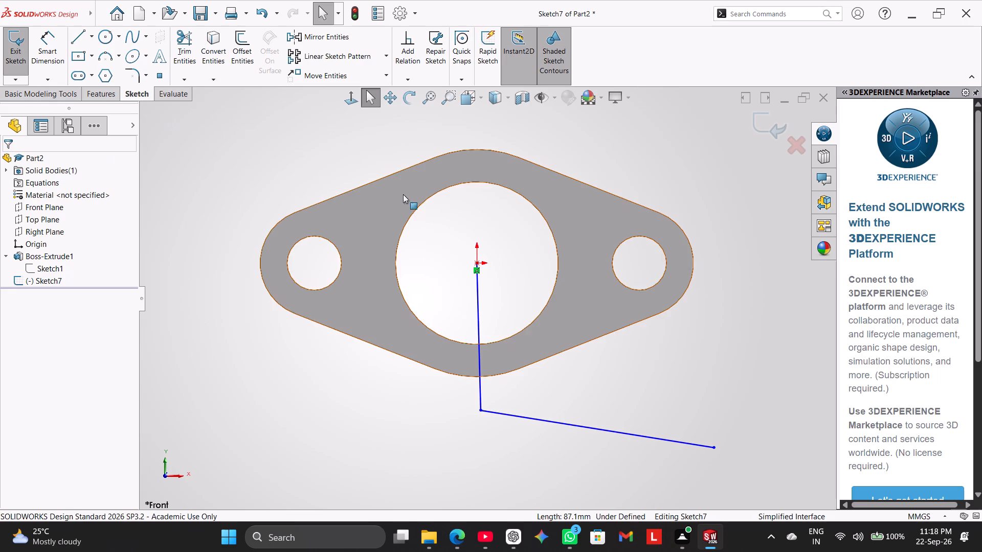
pyautogui.rightClick(551, 422)
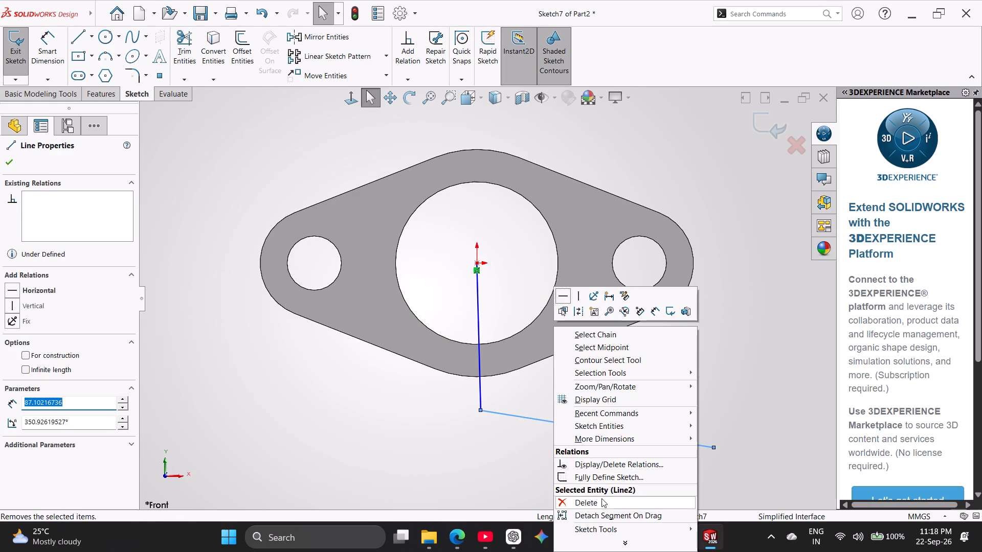
pyautogui.click(602, 500)
pyautogui.rightClick(476, 312)
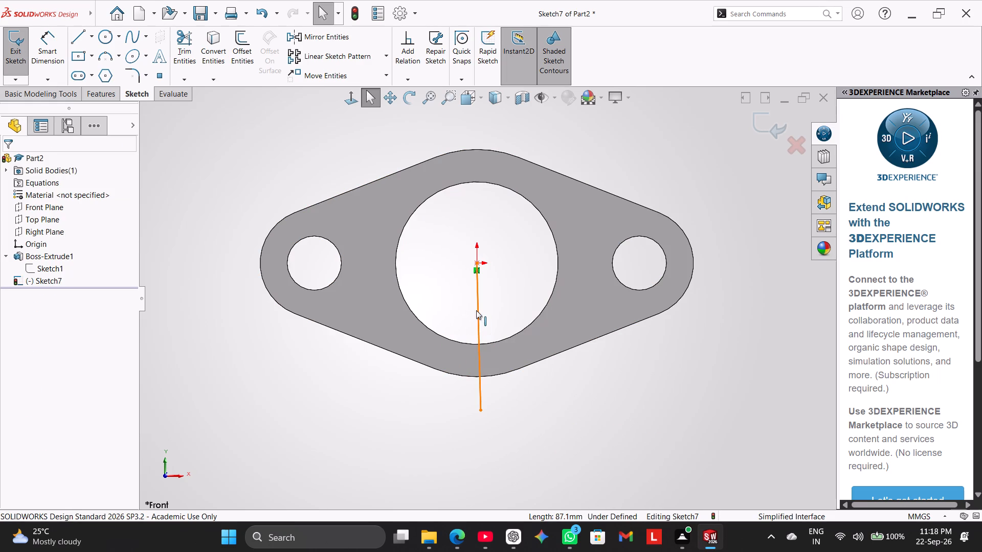
pyautogui.click(542, 477)
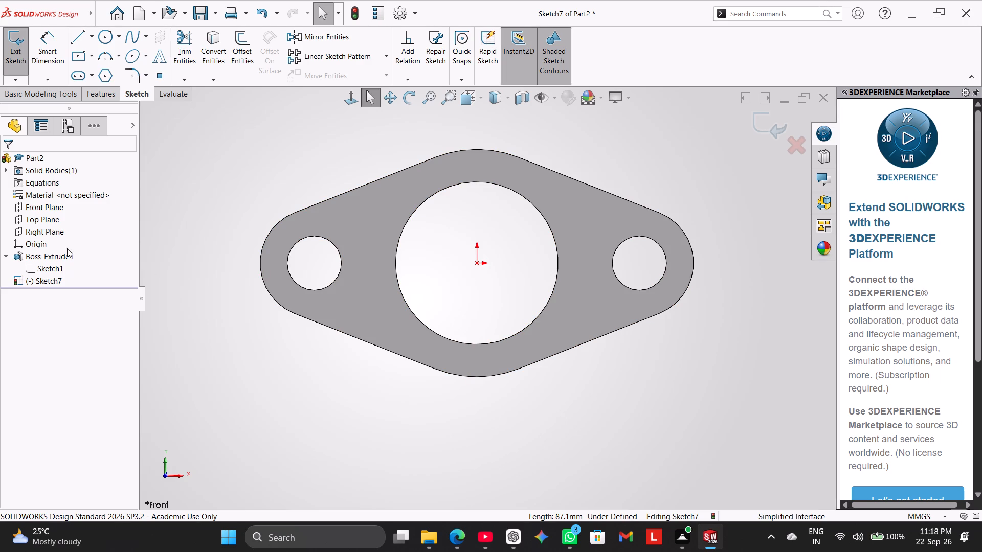
pyautogui.click(24, 218)
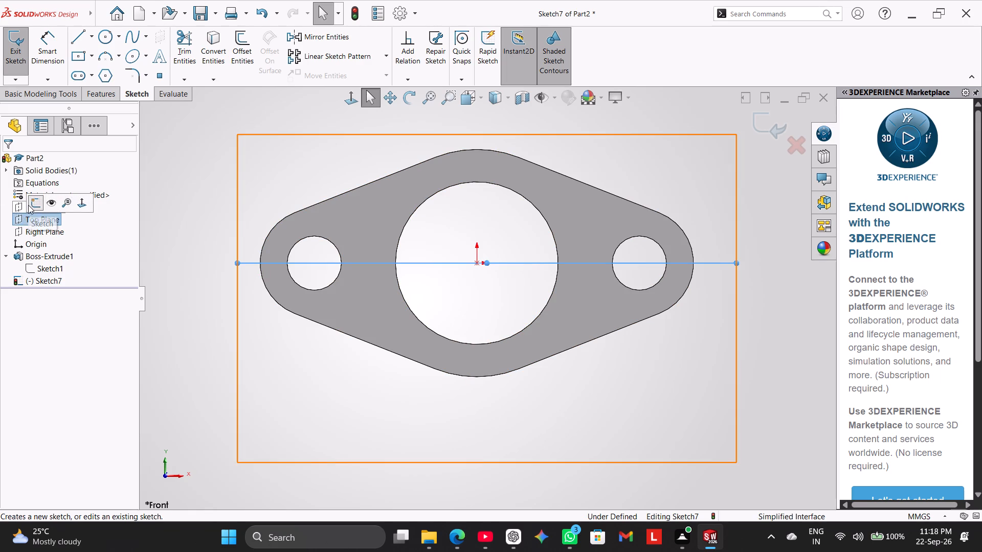
pyautogui.click(38, 230)
pyautogui.click(52, 210)
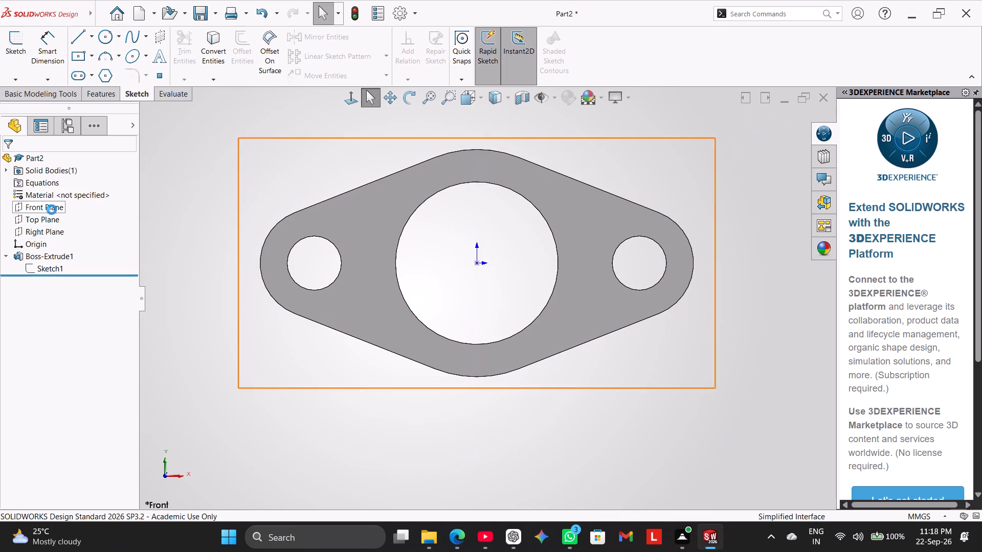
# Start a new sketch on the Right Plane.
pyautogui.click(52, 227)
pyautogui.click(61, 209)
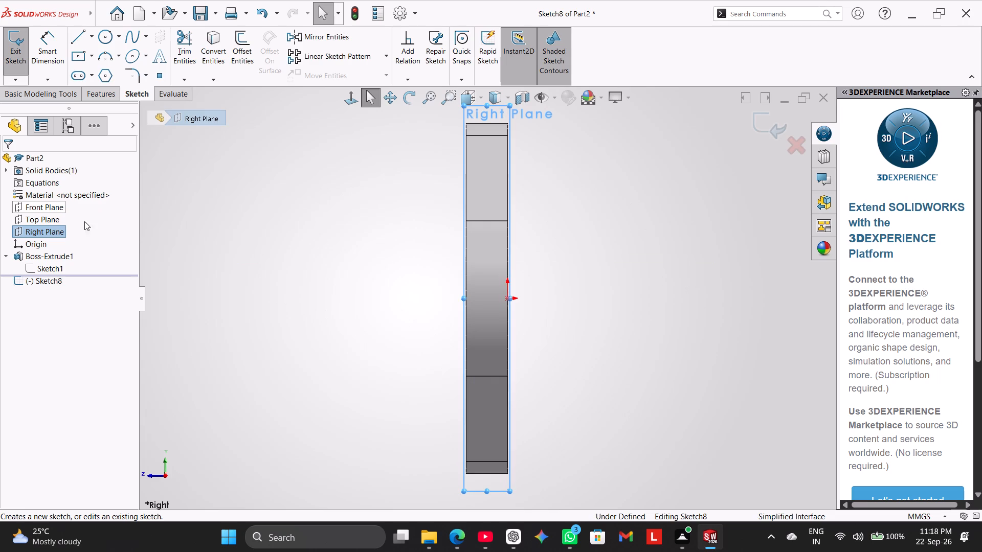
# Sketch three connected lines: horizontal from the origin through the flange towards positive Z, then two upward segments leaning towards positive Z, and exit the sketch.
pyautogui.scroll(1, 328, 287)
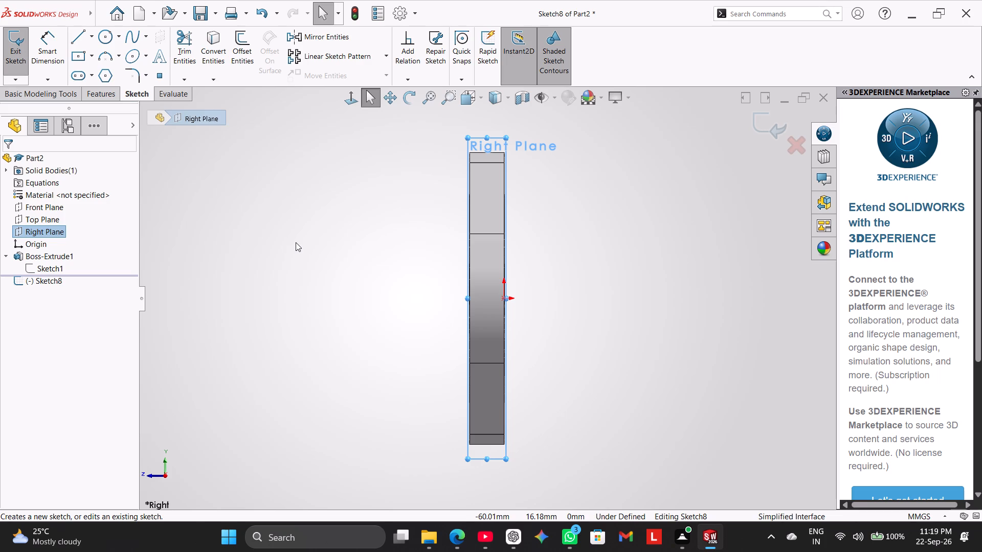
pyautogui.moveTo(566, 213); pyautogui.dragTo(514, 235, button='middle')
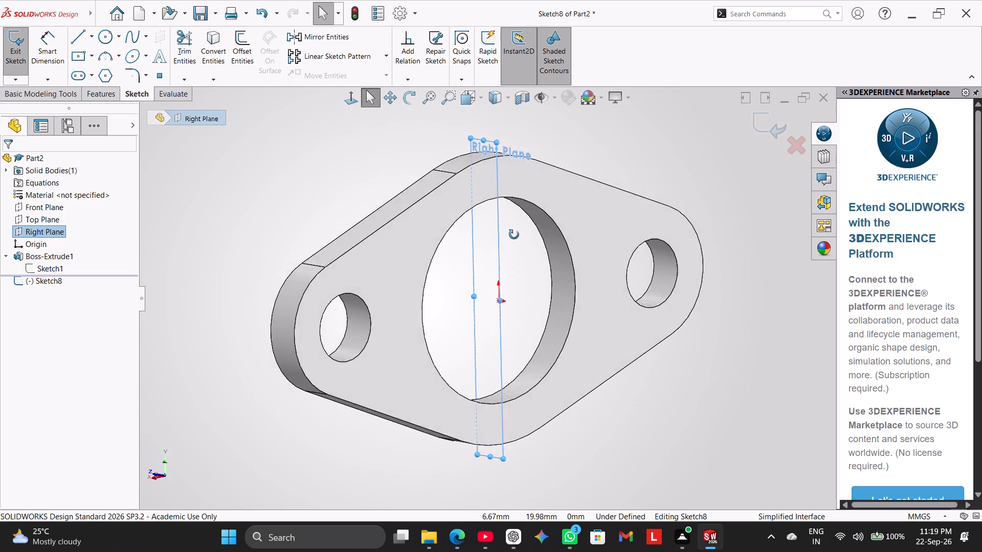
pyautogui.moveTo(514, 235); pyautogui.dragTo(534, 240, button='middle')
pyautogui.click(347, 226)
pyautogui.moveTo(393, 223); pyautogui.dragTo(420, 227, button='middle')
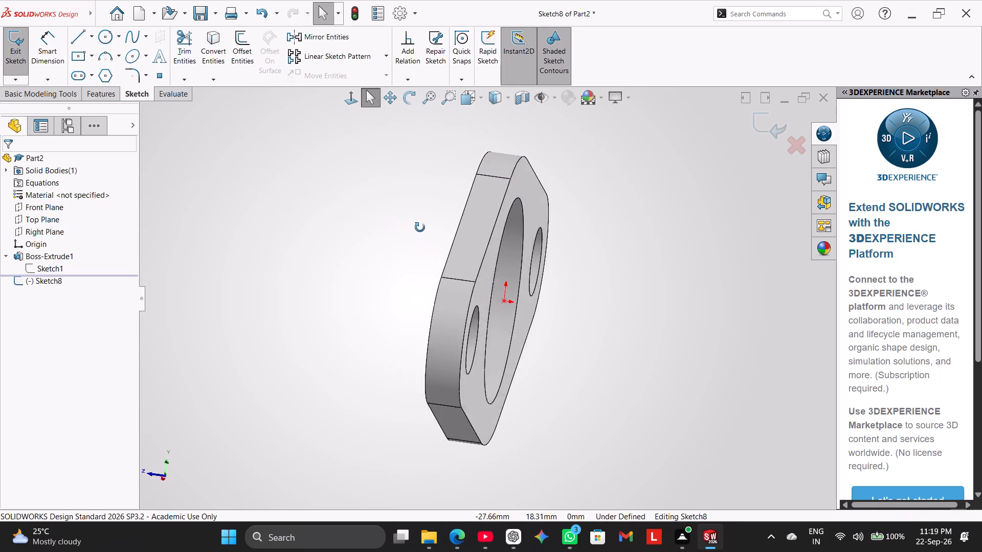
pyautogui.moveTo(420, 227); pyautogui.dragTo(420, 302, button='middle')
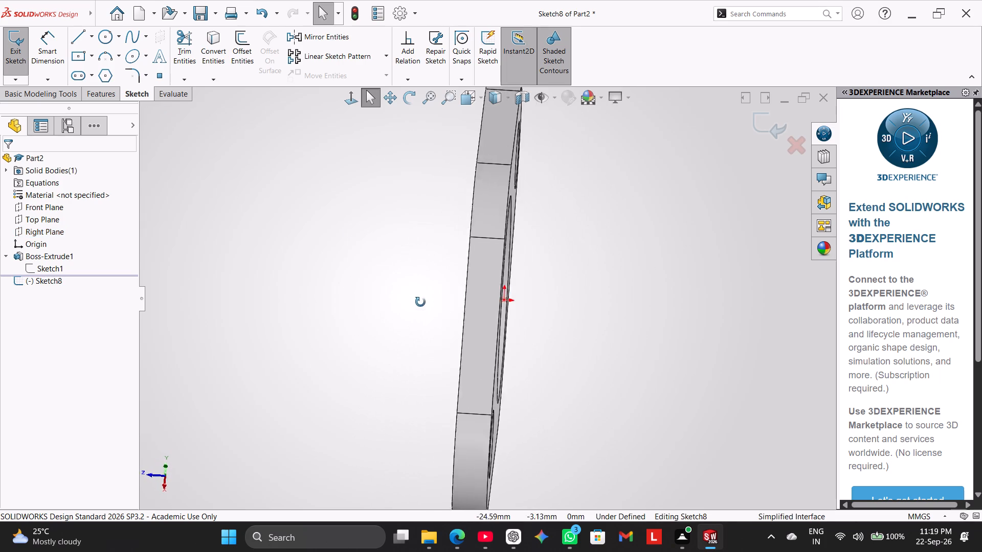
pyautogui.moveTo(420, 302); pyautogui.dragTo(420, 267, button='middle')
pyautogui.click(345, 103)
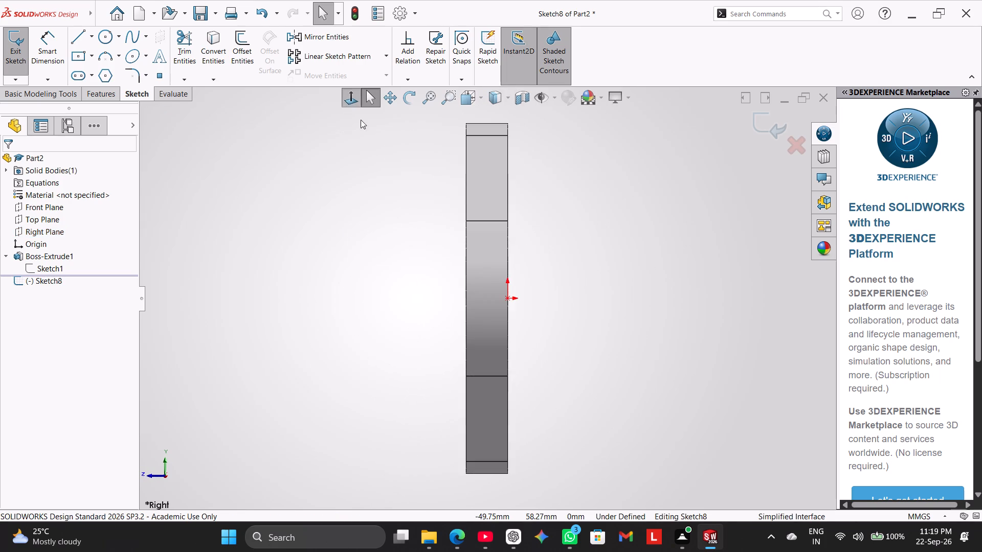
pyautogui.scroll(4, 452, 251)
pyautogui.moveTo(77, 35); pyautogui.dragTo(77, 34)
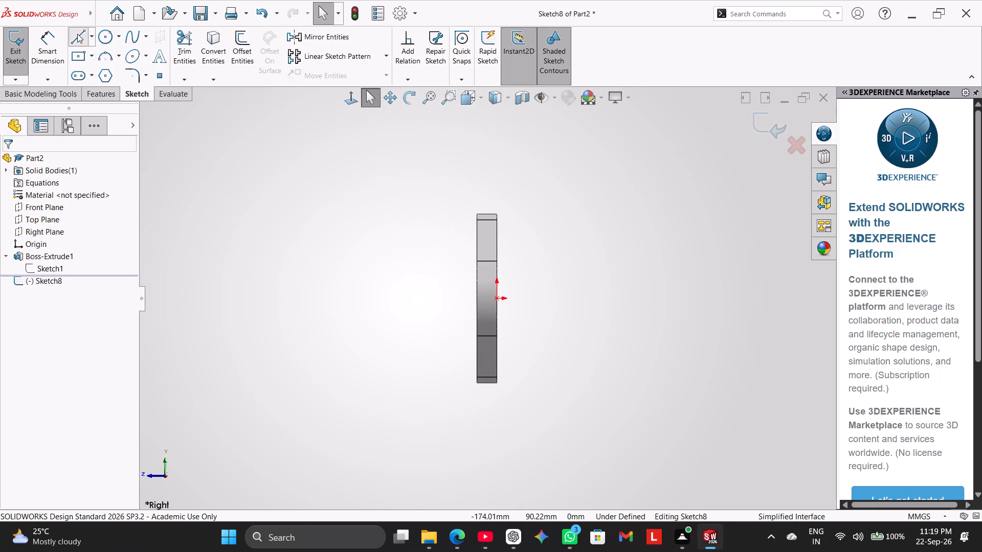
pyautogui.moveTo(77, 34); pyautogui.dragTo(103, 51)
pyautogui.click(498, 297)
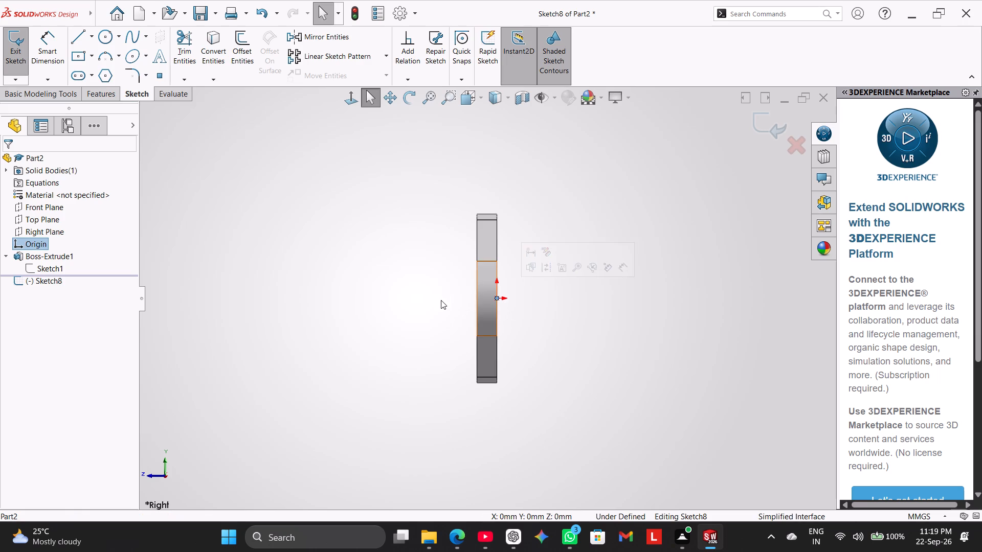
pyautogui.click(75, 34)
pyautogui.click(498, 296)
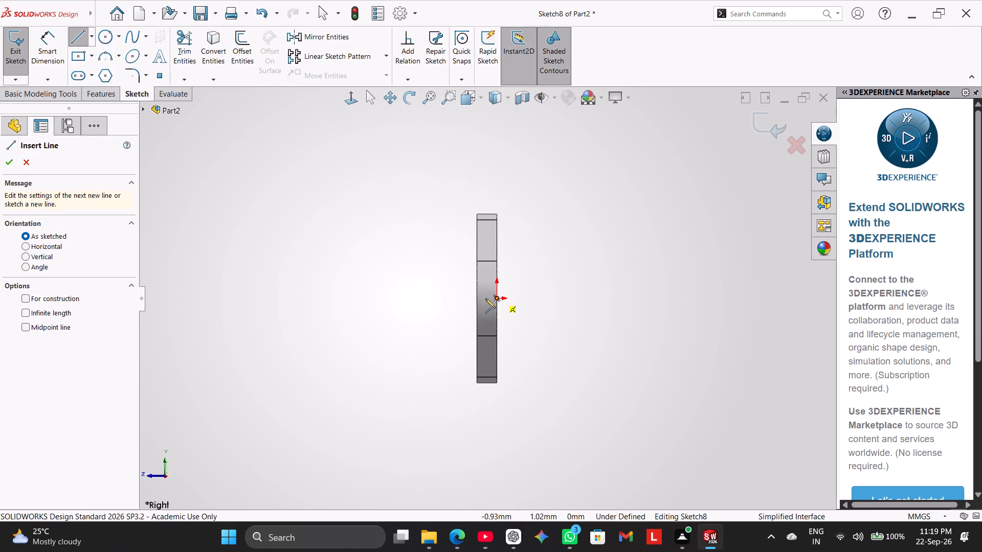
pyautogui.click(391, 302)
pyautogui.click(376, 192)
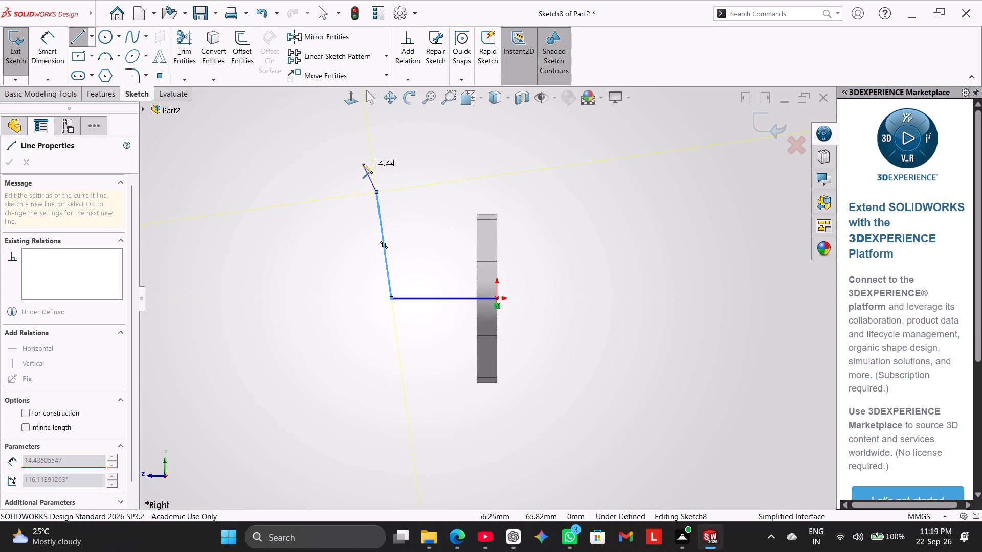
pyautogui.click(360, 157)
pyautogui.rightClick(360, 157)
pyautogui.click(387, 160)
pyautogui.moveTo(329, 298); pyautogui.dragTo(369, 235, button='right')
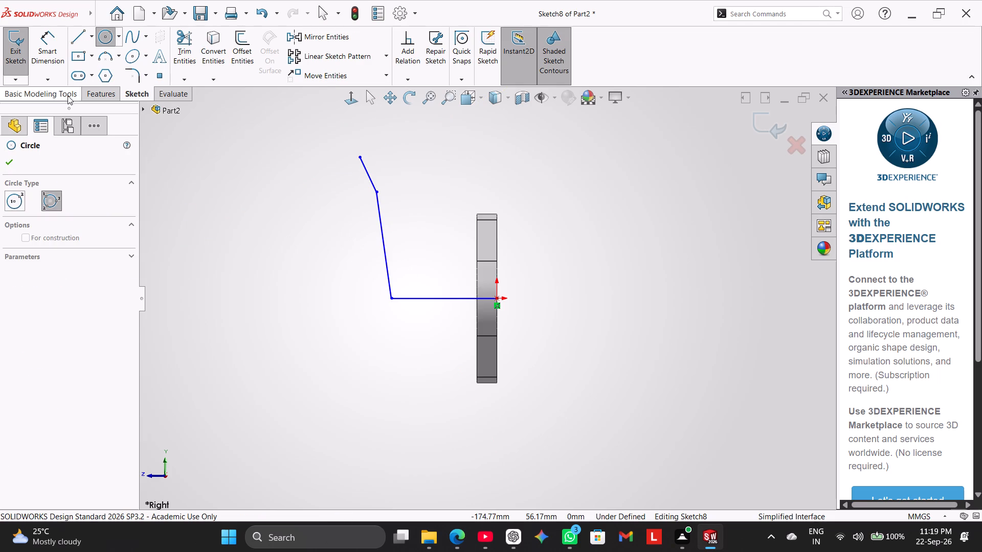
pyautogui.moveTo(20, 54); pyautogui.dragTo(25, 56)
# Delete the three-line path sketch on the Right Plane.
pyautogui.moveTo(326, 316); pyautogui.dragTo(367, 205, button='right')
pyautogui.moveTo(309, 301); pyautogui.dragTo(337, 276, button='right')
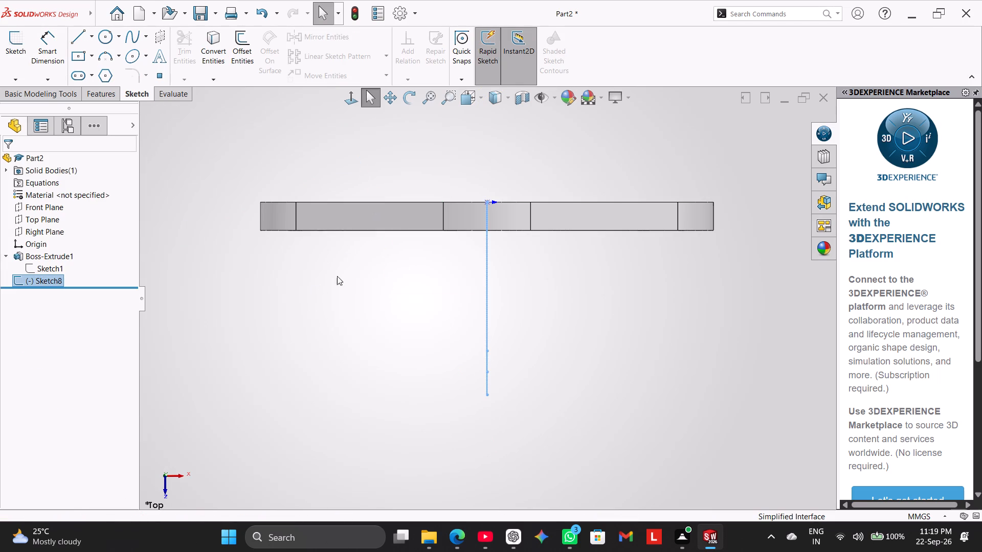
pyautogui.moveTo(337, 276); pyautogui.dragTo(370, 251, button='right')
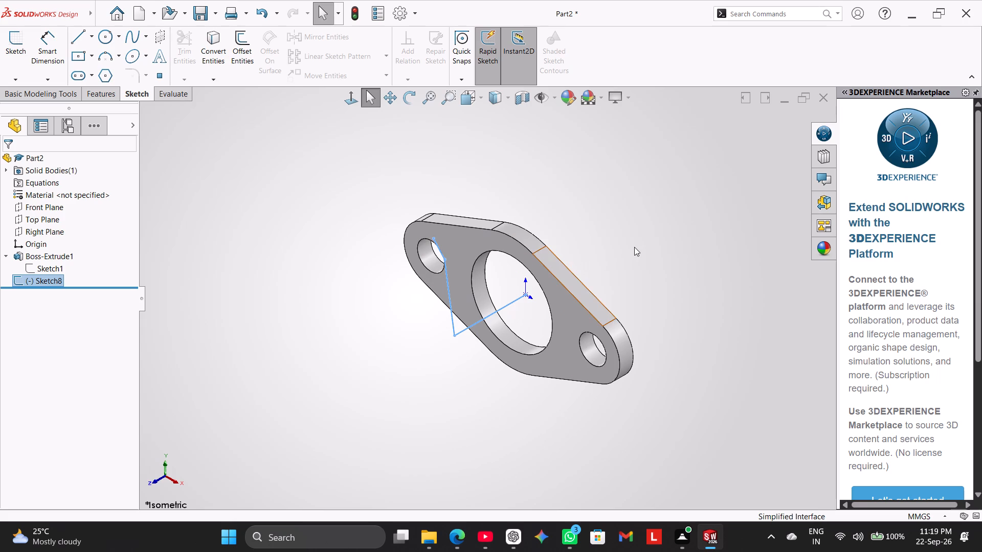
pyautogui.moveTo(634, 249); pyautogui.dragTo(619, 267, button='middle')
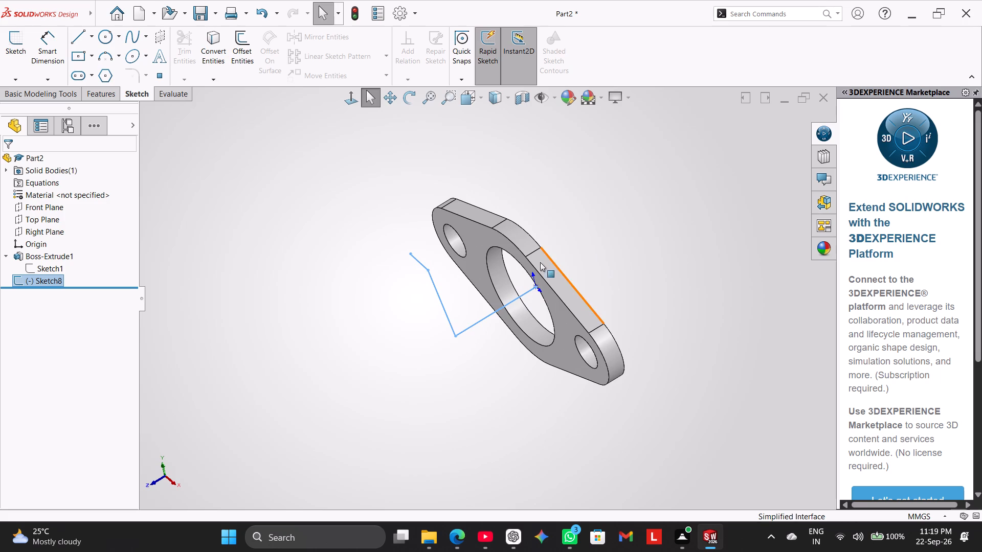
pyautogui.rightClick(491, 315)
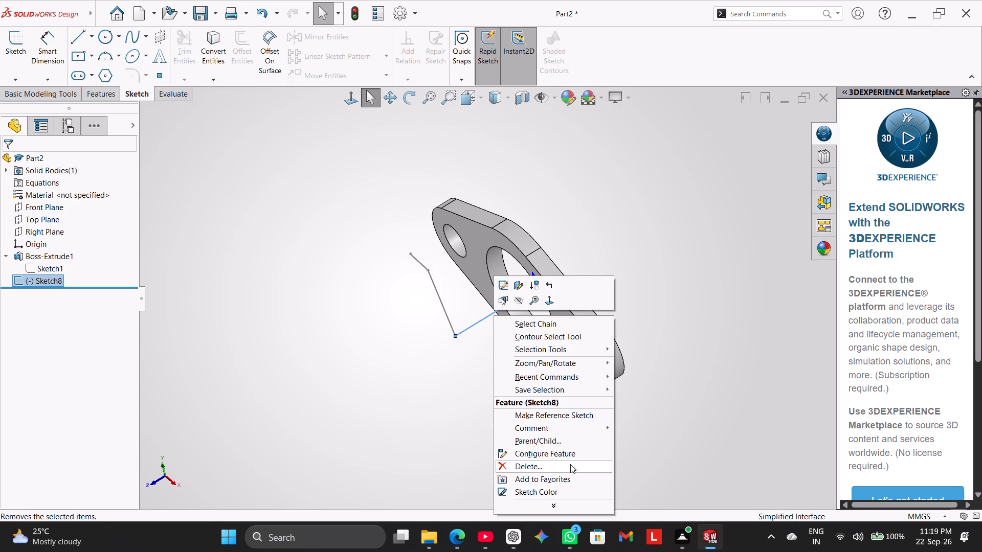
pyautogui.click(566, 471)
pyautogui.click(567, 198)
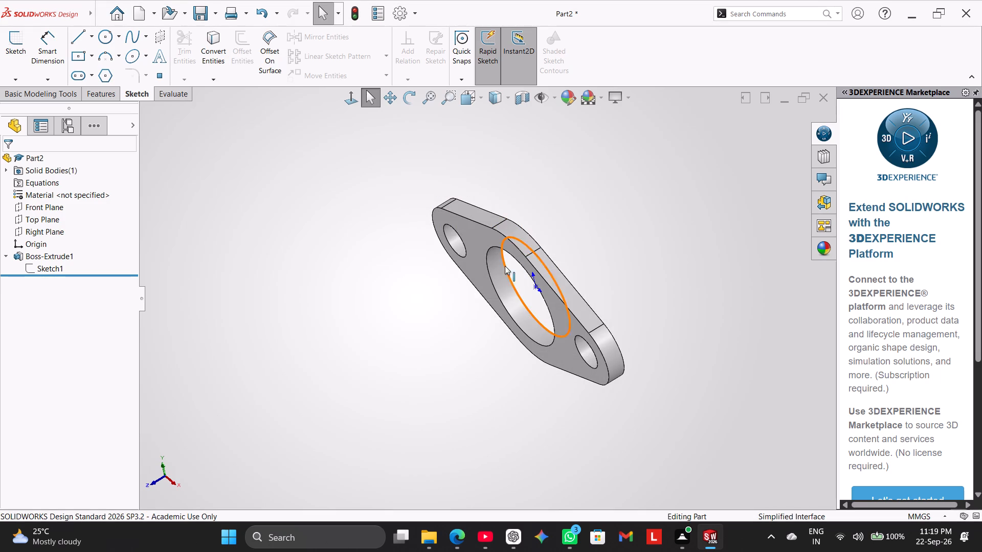
# Start a new sketch on the Right Plane.
pyautogui.click(48, 227)
pyautogui.click(62, 211)
pyautogui.click(366, 224)
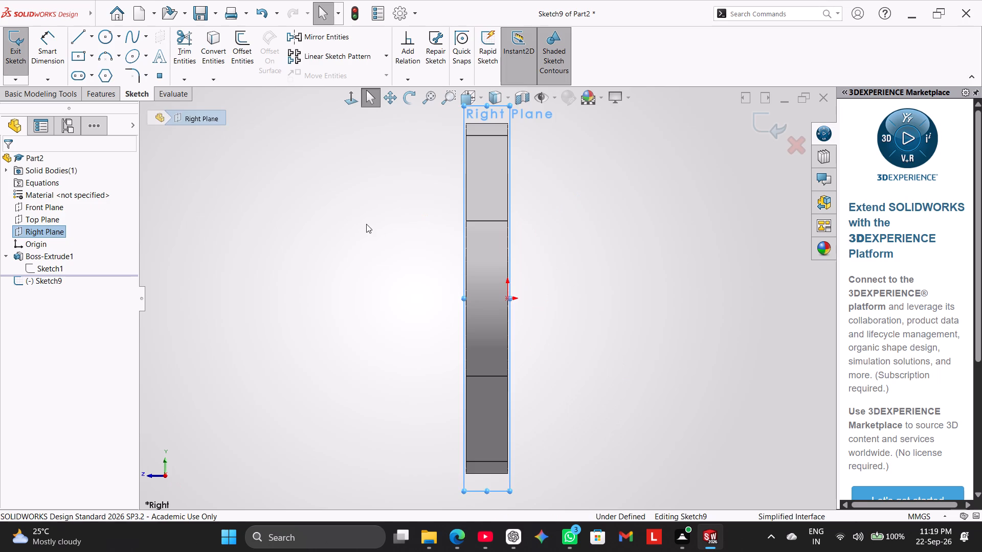
# Sketch three connected lines: horizontal from the origin towards negative Z, then upward leaning towards the flange, then upward leaning slightly away, and end the chain.
pyautogui.scroll(1, 614, 211)
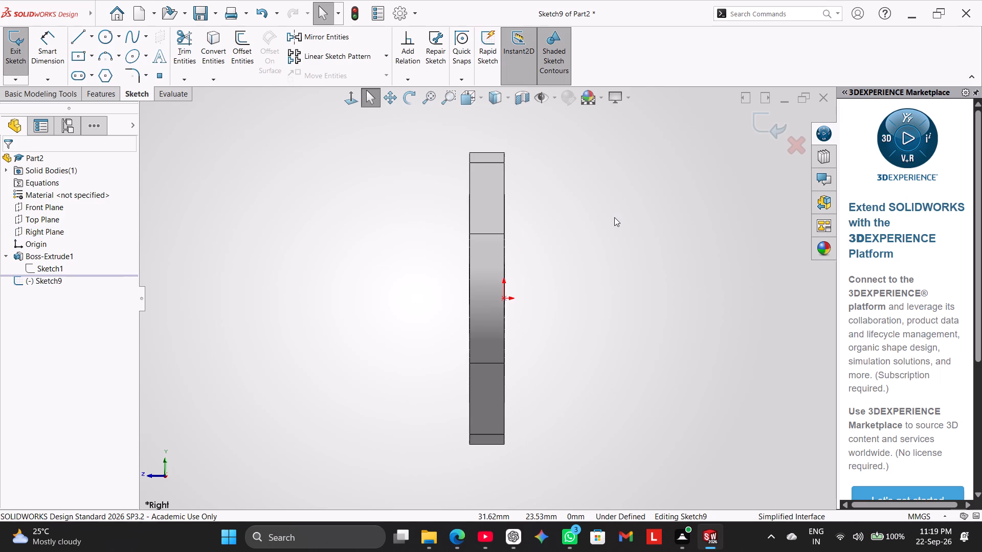
pyautogui.scroll(-1, 614, 217)
pyautogui.scroll(2, 614, 217)
pyautogui.scroll(-2, 614, 217)
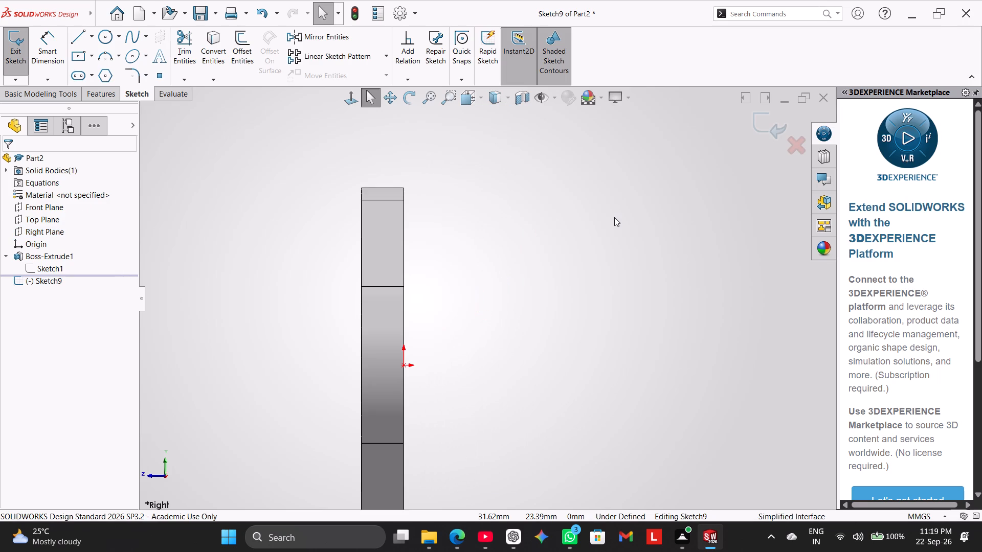
pyautogui.scroll(1, 617, 219)
pyautogui.scroll(-1, 617, 222)
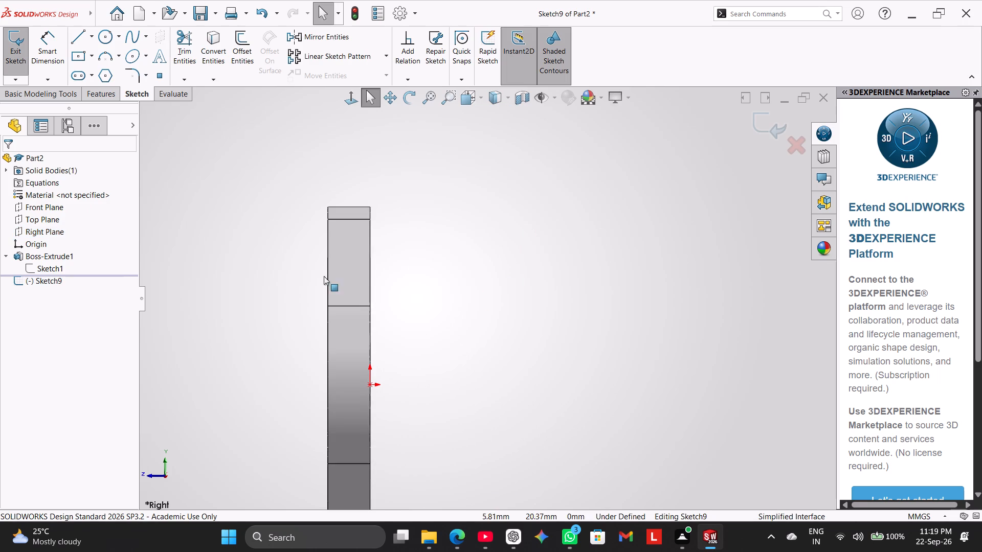
pyautogui.click(78, 36)
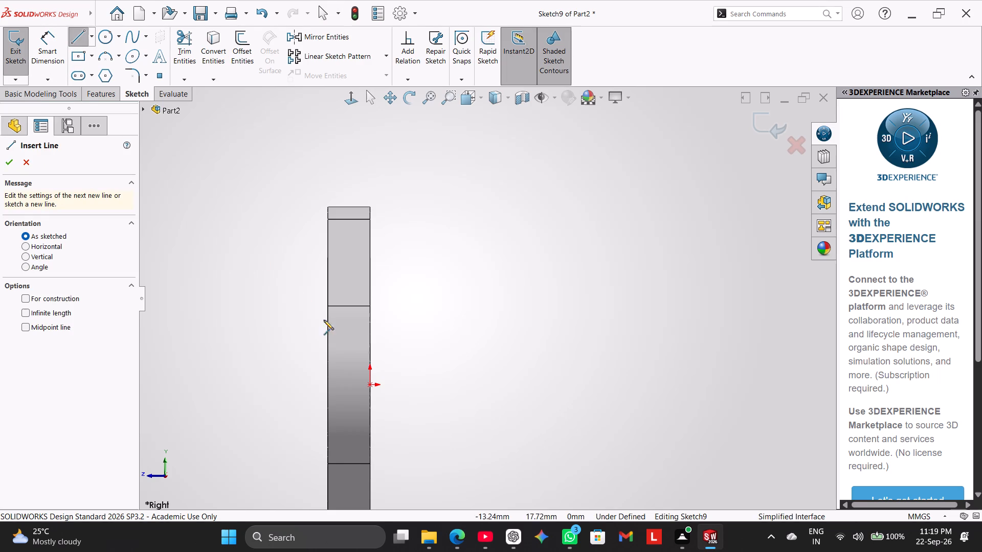
pyautogui.click(370, 383)
pyautogui.click(637, 385)
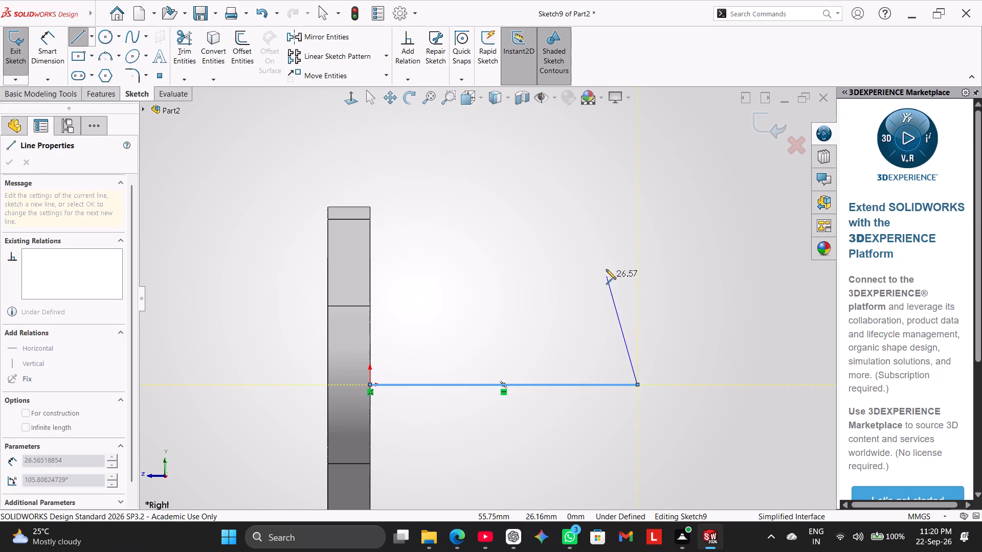
pyautogui.click(605, 228)
pyautogui.click(621, 131)
pyautogui.rightClick(639, 148)
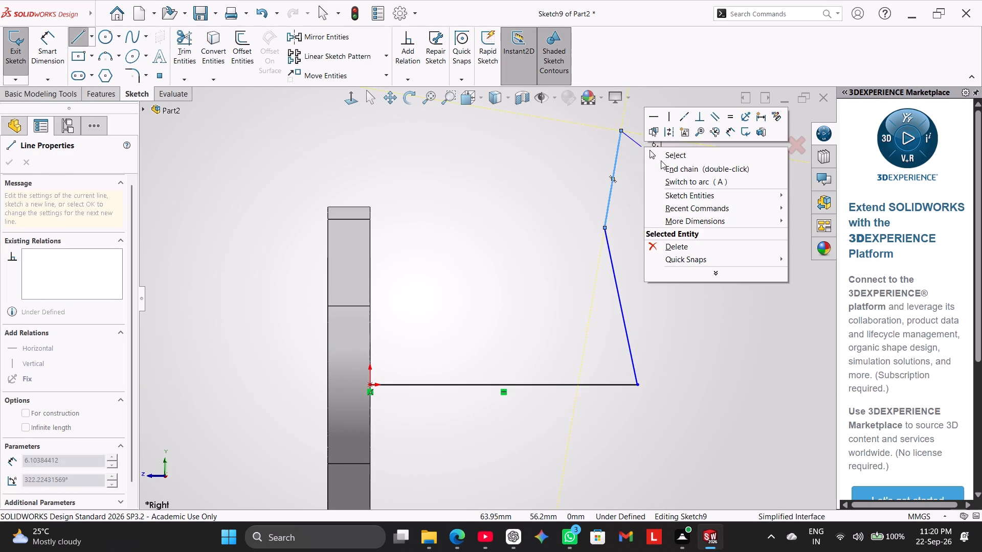
pyautogui.click(660, 152)
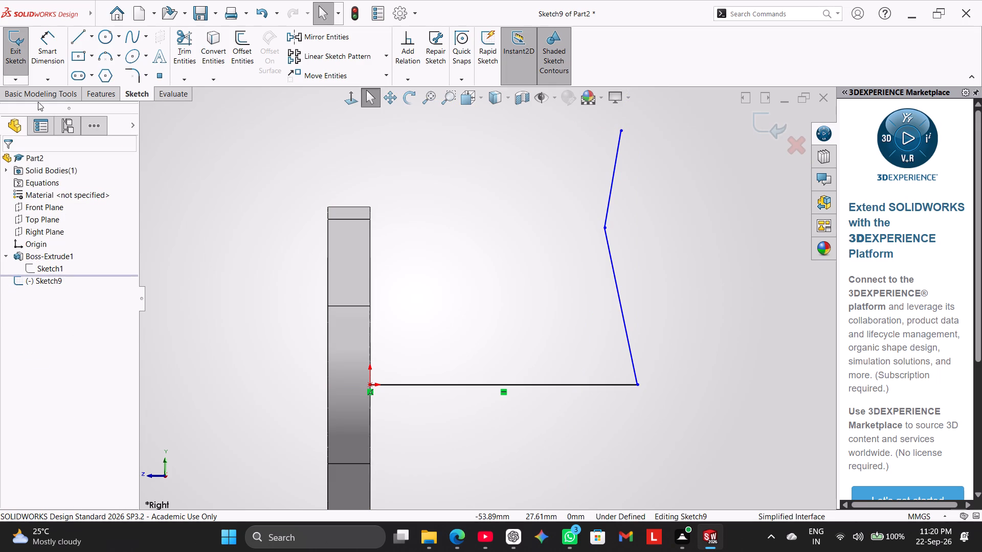
# Exit the three-line path sketch on the Right Plane and delete it.
pyautogui.click(15, 61)
pyautogui.moveTo(200, 235); pyautogui.dragTo(270, 160, button='right')
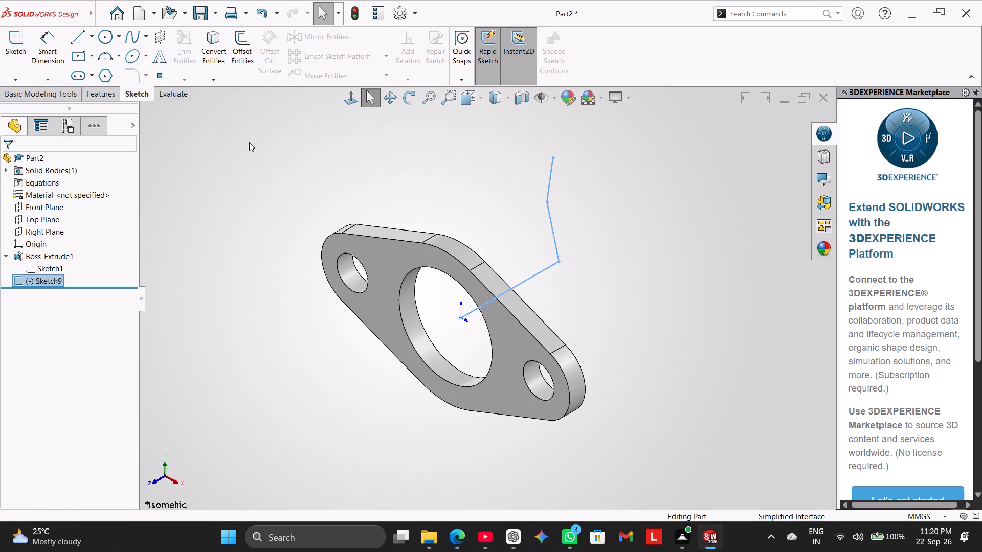
pyautogui.rightClick(552, 266)
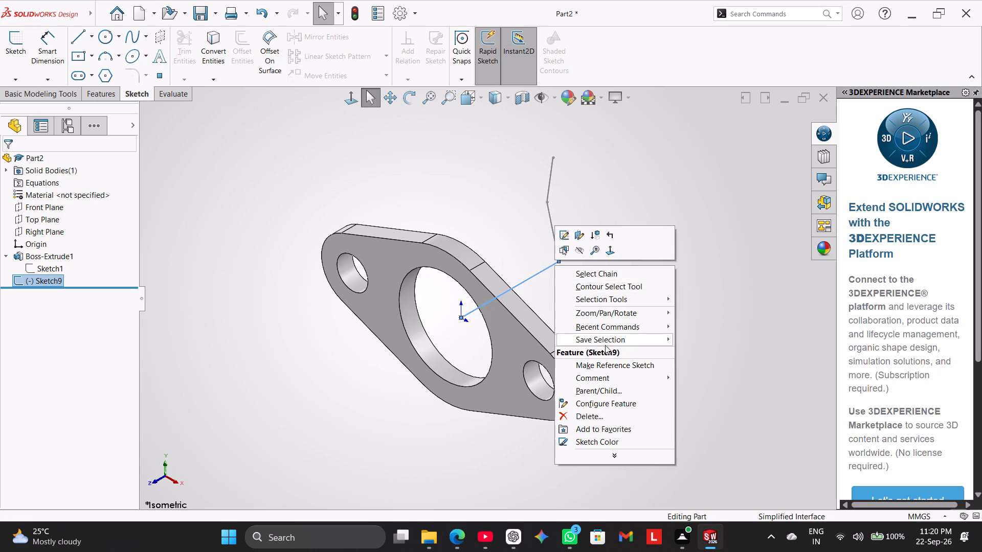
pyautogui.click(606, 412)
pyautogui.click(562, 192)
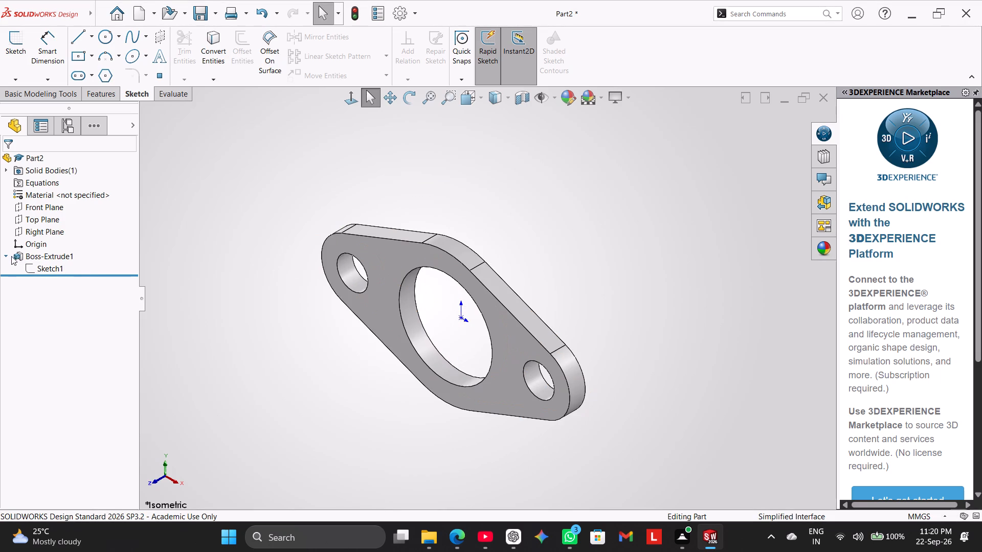
# Edit the flange's 10 mm extrusion and reverse its direction.
pyautogui.click(27, 257)
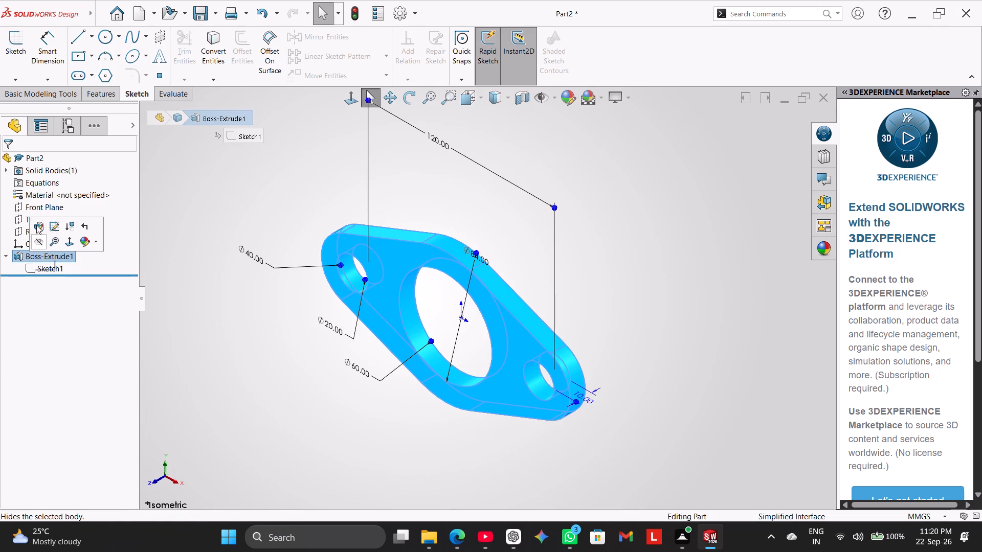
pyautogui.click(36, 225)
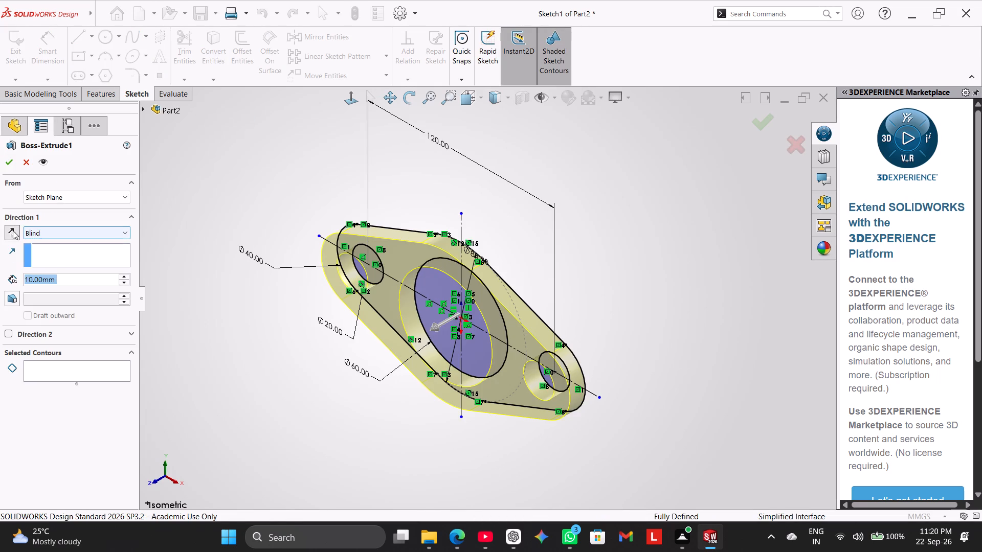
pyautogui.click(13, 230)
pyautogui.click(4, 162)
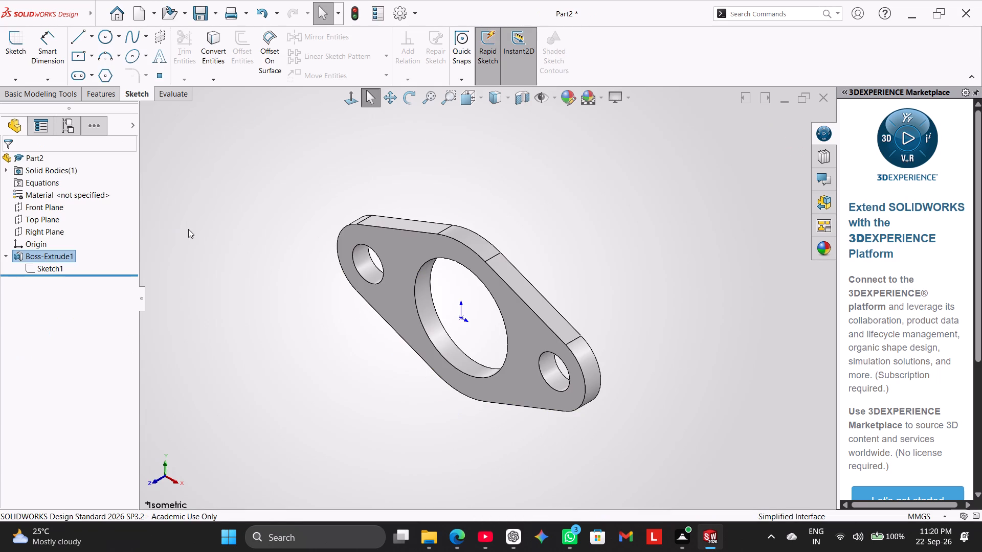
pyautogui.moveTo(250, 239); pyautogui.dragTo(359, 153, button='right')
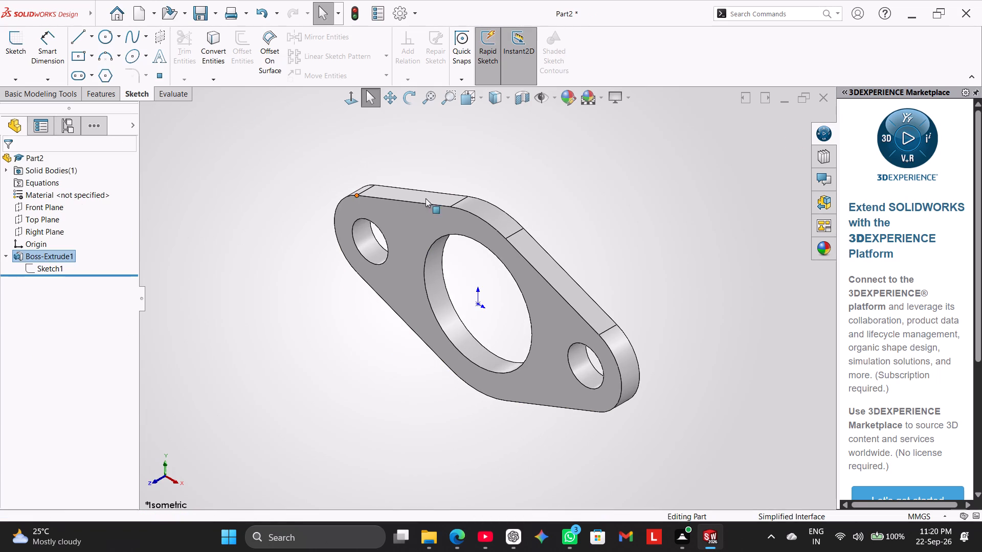
# On a new Right Plane sketch, draw a horizontal line about 74 mm long from the origin through the flange towards negative Z.
pyautogui.click(53, 228)
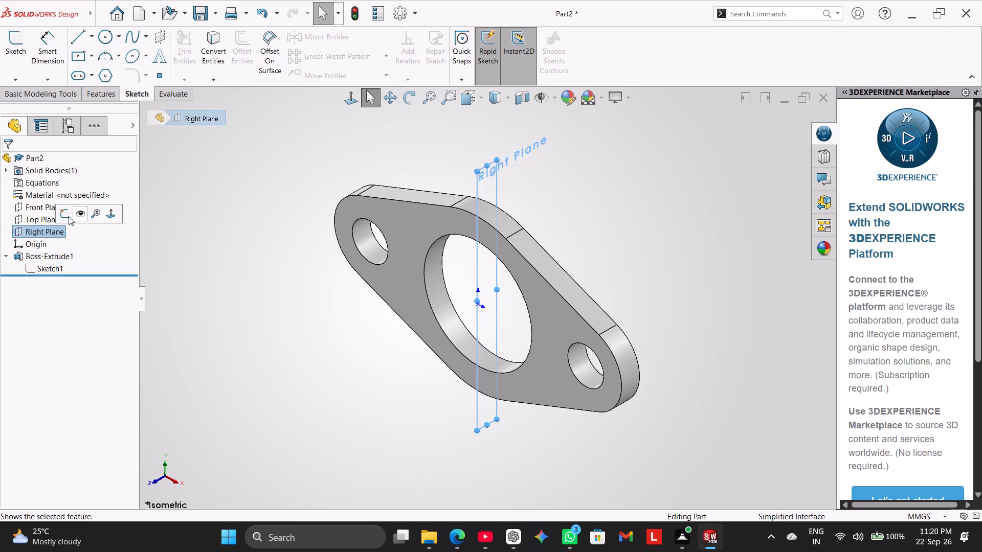
pyautogui.click(66, 214)
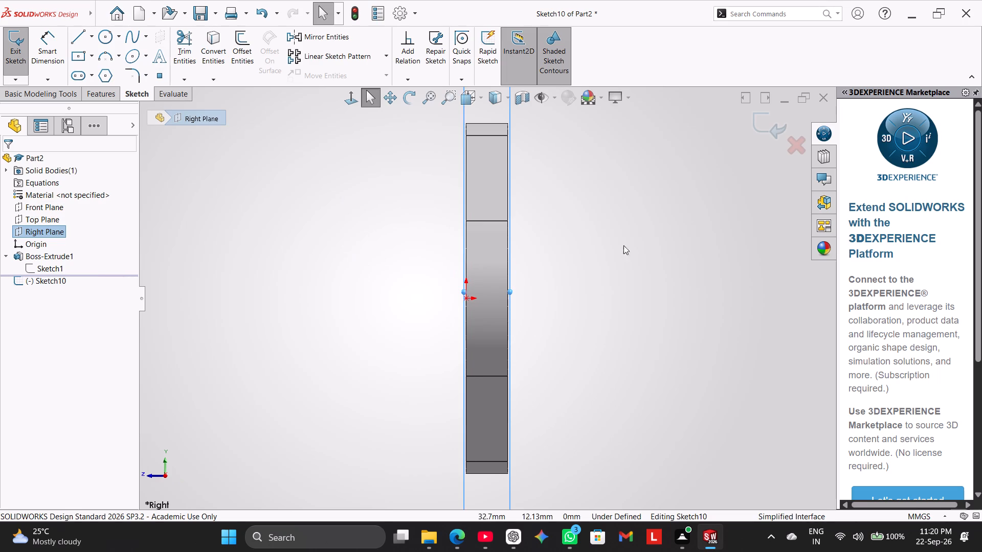
pyautogui.scroll(2, 631, 241)
pyautogui.click(637, 249)
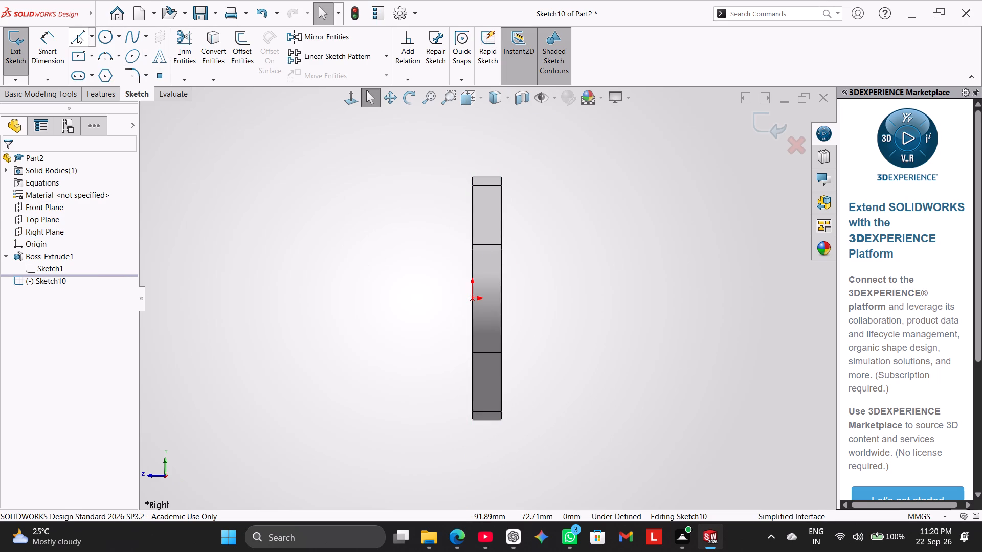
pyautogui.click(77, 33)
pyautogui.scroll(-2, 596, 264)
pyautogui.scroll(2, 578, 277)
pyautogui.scroll(1, 621, 334)
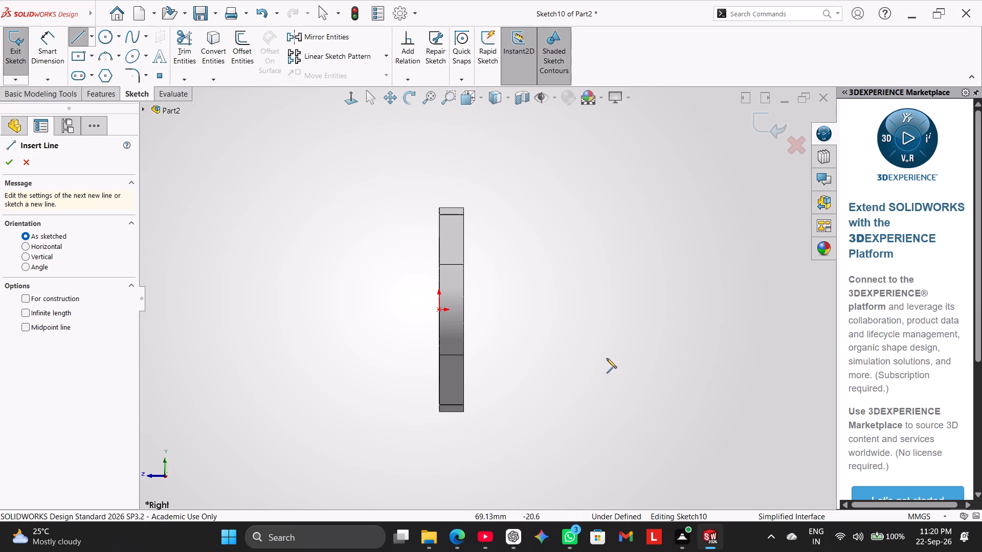
pyautogui.scroll(1, 607, 356)
pyautogui.scroll(-2, 596, 347)
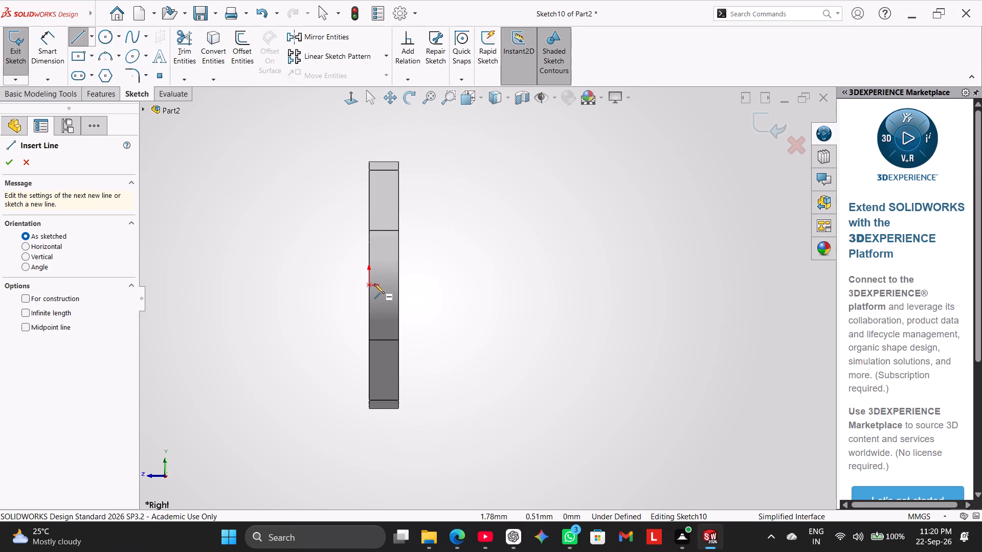
pyautogui.click(371, 284)
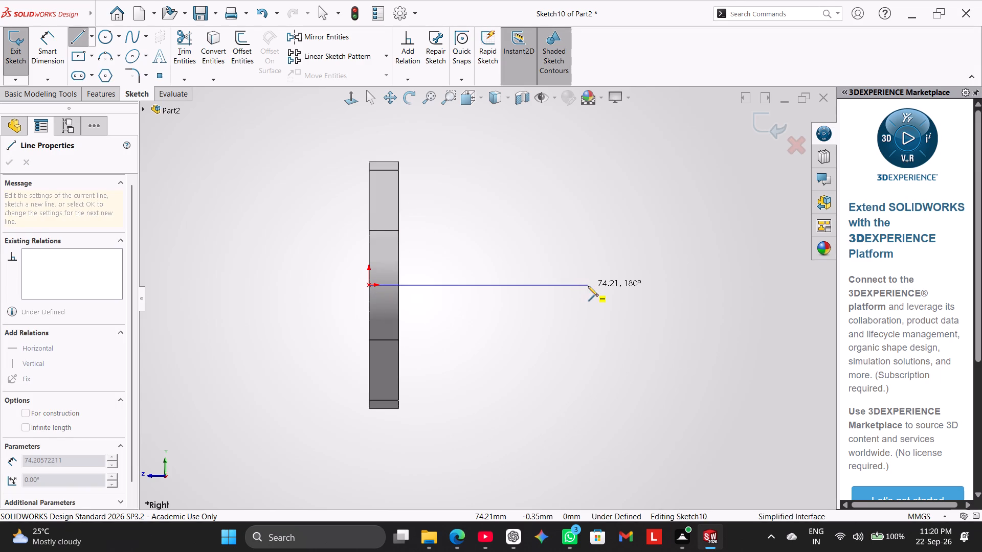
pyautogui.click(588, 286)
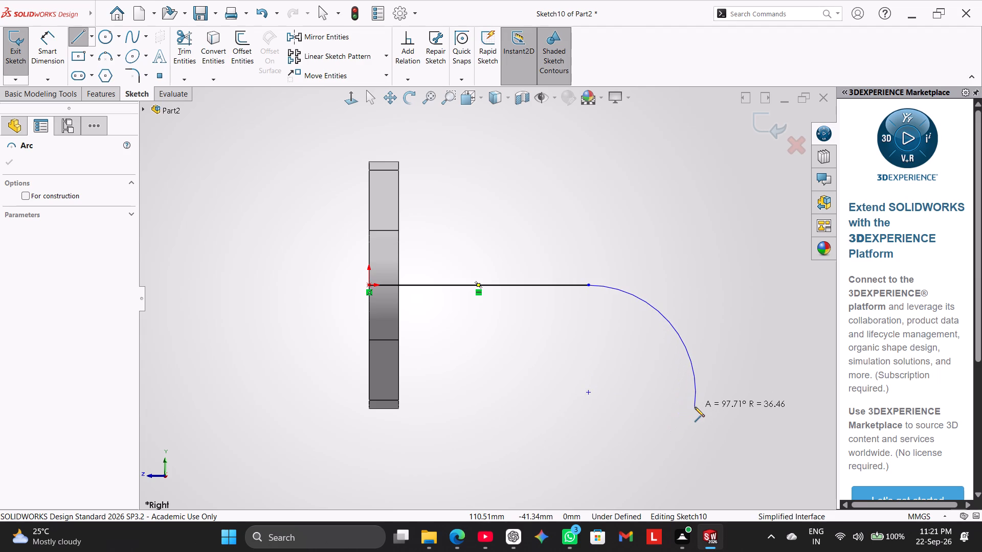
# Continue the path with a tangent 90° arc curving downward and a vertical line below it, and exit the sketch.
pyautogui.scroll(2, 695, 407)
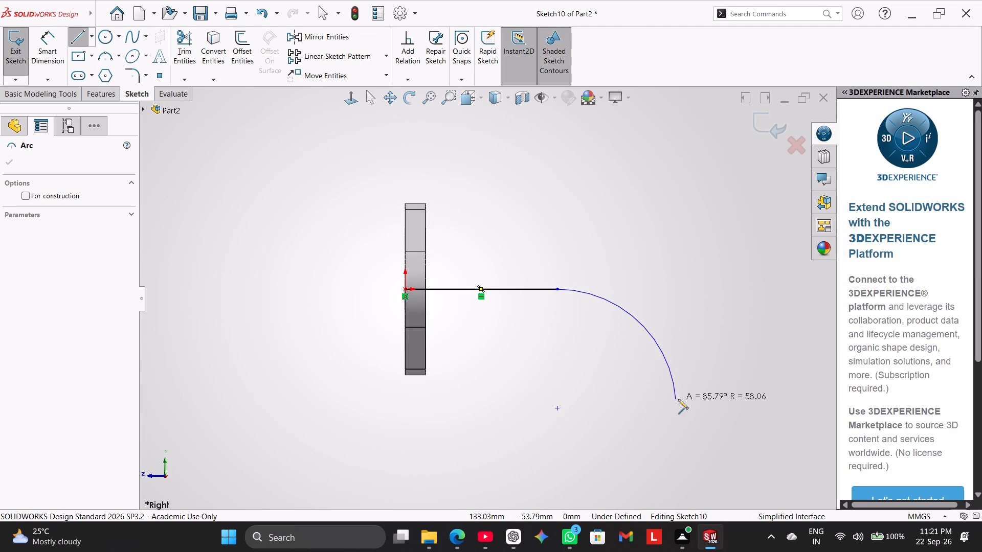
pyautogui.click(666, 397)
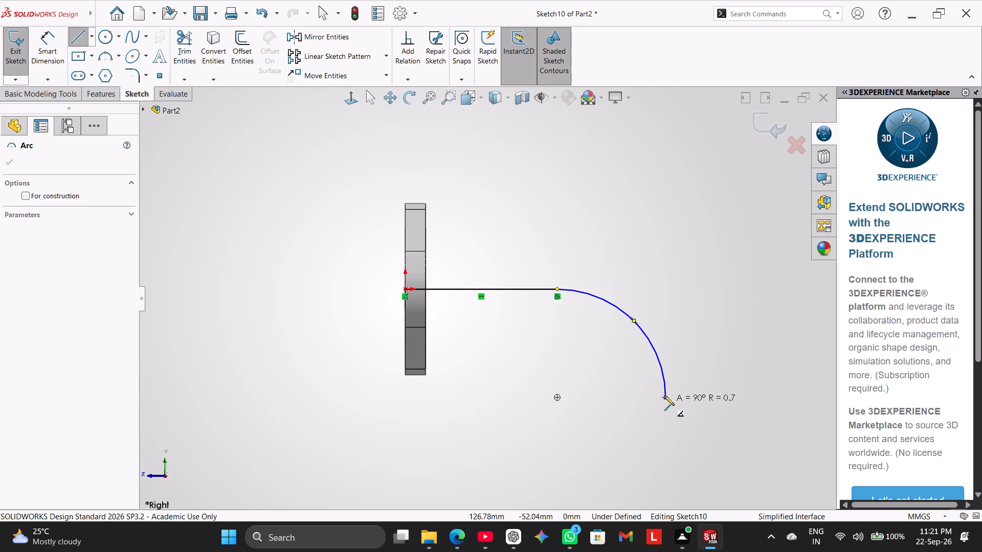
pyautogui.click(664, 396)
pyautogui.scroll(2, 668, 493)
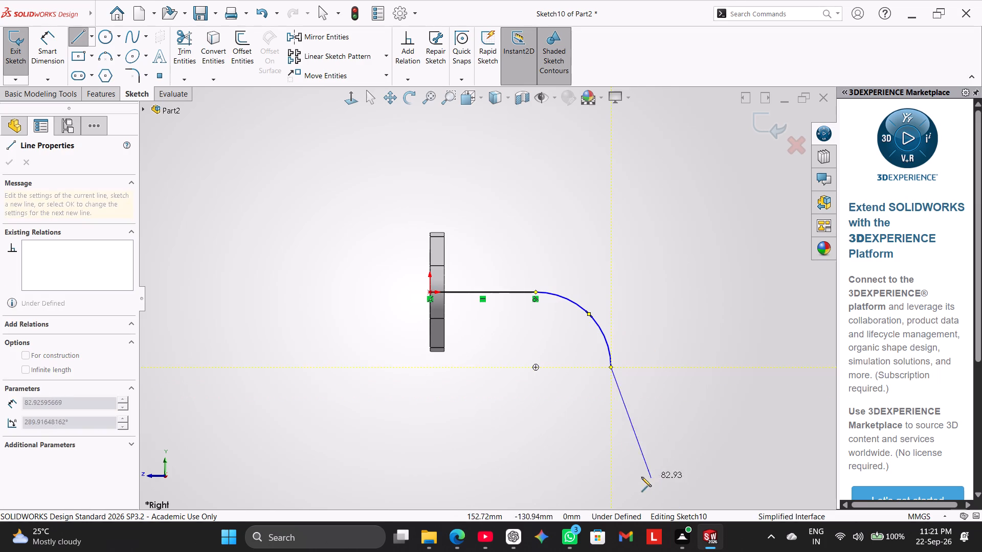
pyautogui.click(612, 455)
pyautogui.rightClick(642, 369)
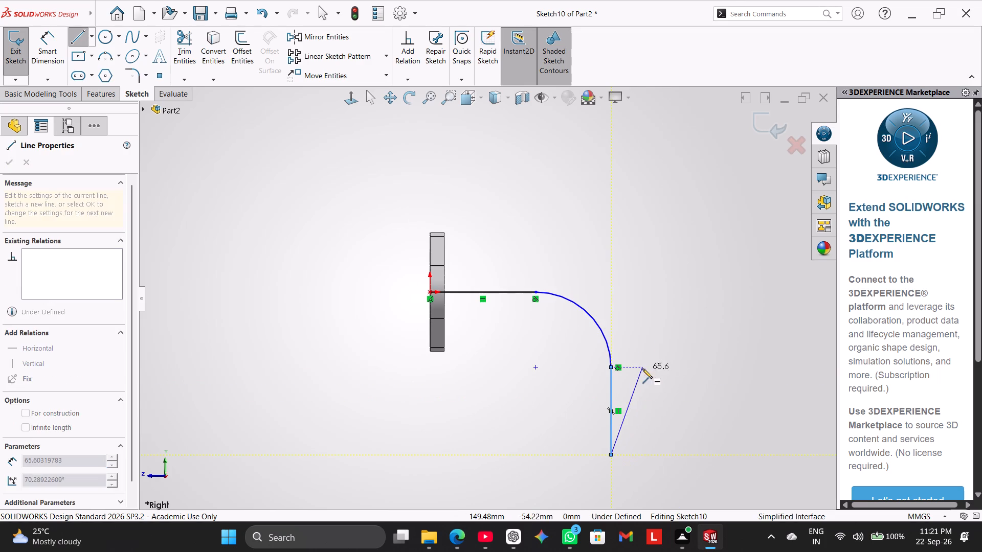
pyautogui.click(659, 377)
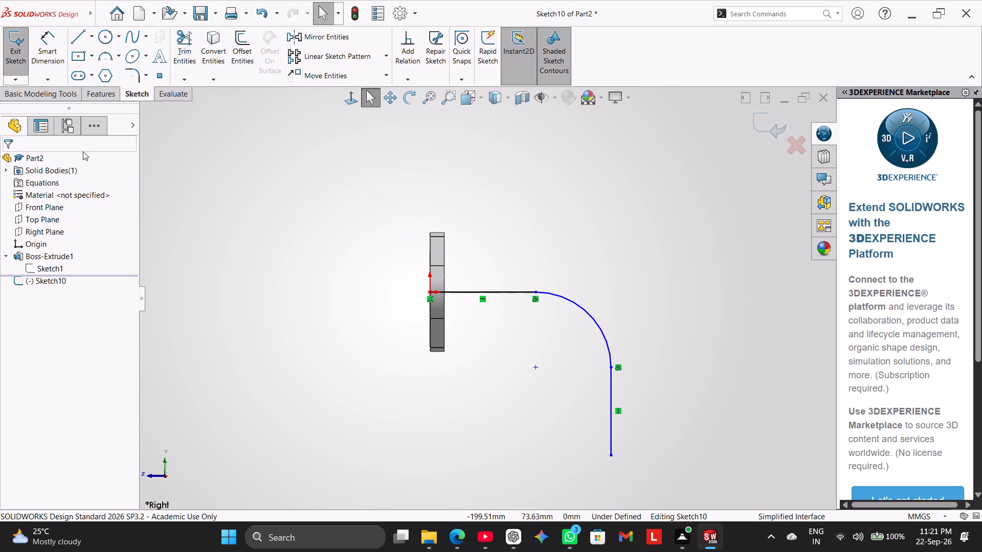
pyautogui.click(10, 55)
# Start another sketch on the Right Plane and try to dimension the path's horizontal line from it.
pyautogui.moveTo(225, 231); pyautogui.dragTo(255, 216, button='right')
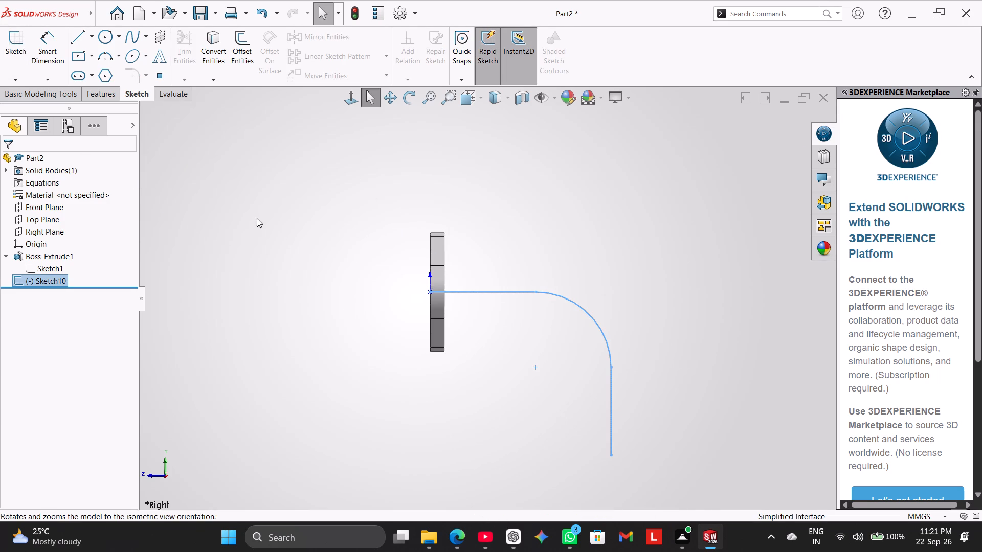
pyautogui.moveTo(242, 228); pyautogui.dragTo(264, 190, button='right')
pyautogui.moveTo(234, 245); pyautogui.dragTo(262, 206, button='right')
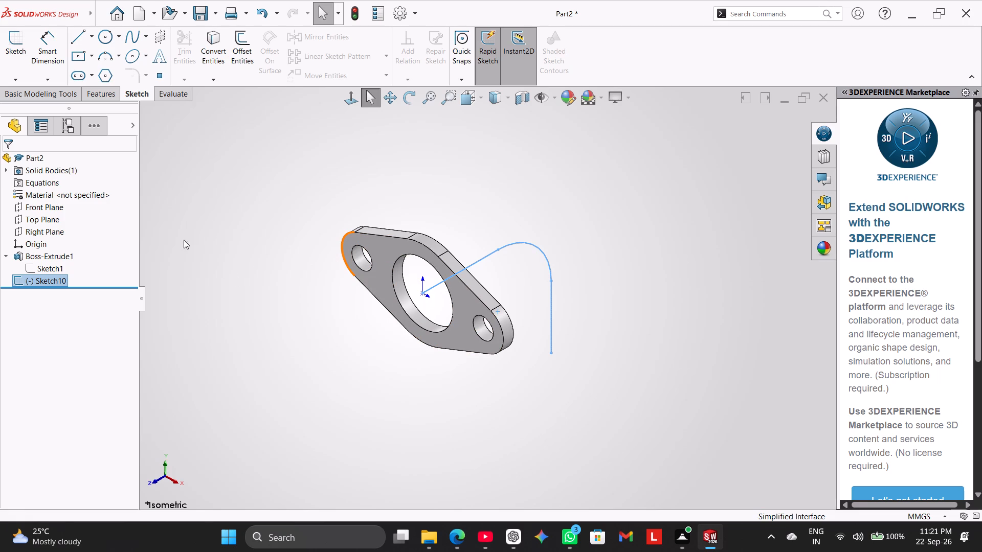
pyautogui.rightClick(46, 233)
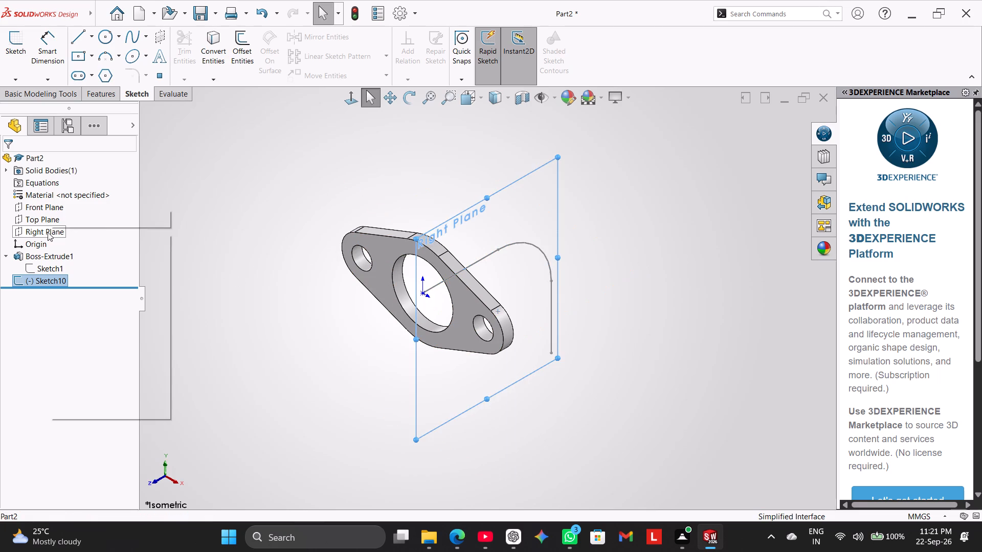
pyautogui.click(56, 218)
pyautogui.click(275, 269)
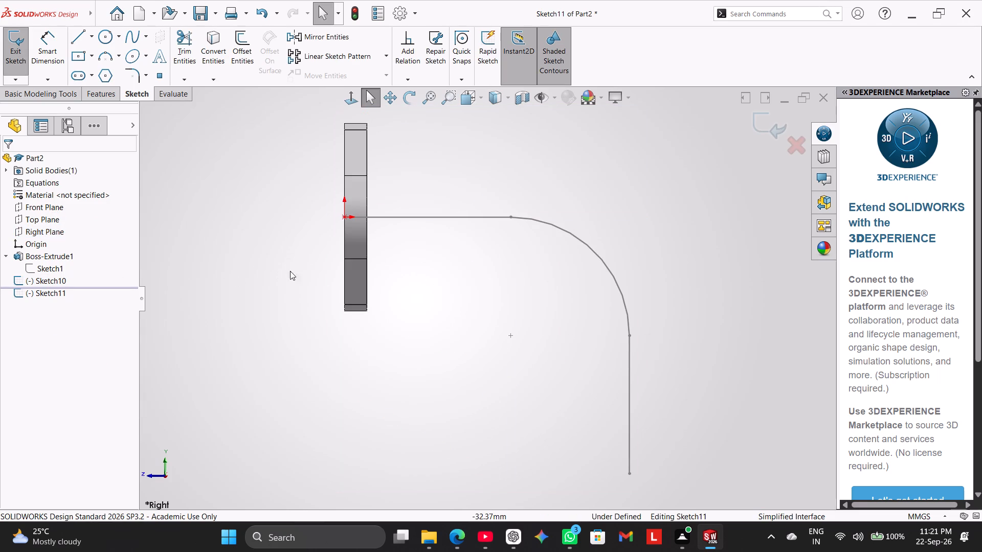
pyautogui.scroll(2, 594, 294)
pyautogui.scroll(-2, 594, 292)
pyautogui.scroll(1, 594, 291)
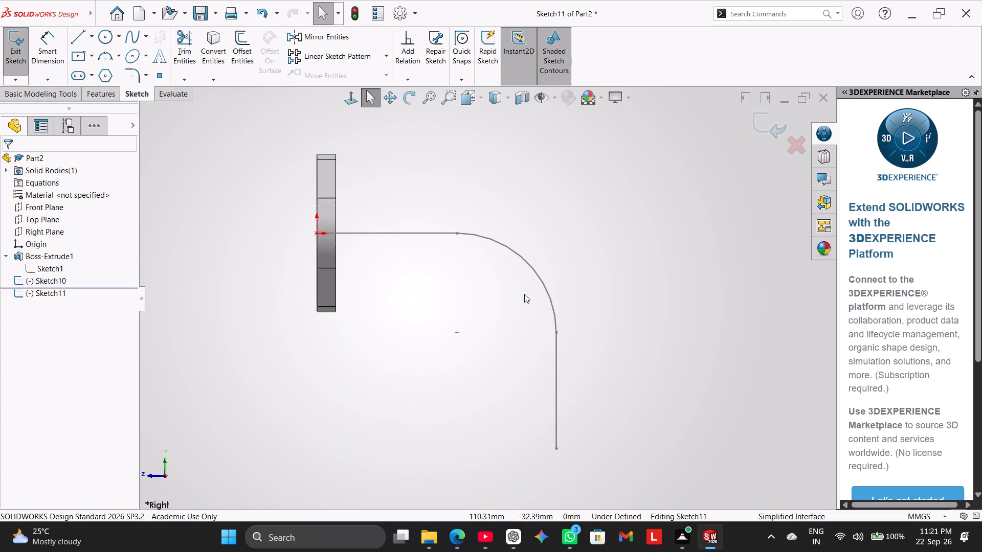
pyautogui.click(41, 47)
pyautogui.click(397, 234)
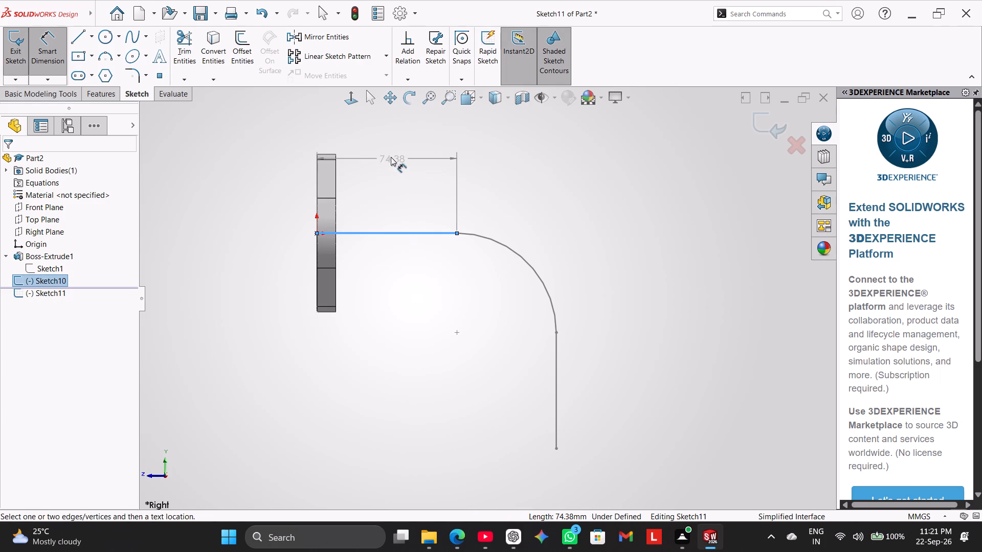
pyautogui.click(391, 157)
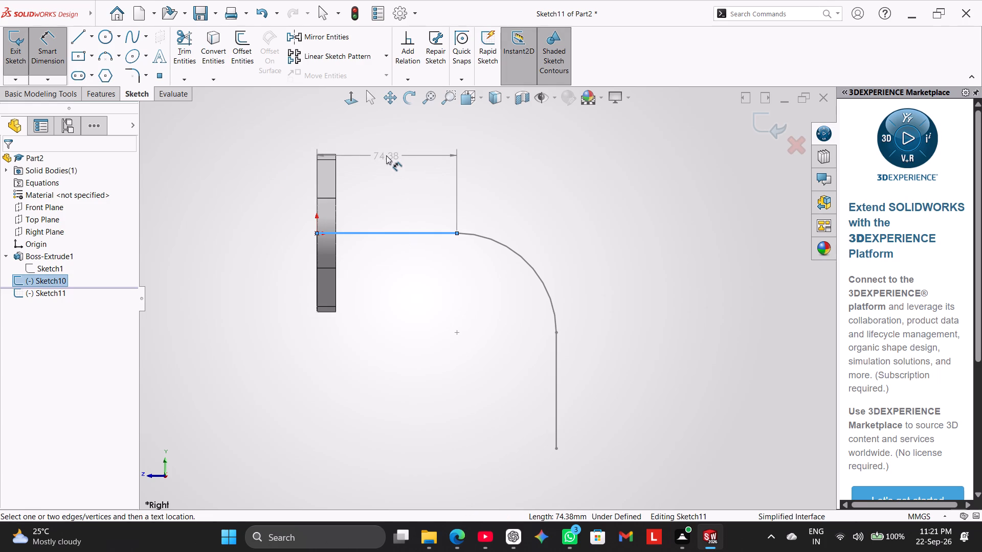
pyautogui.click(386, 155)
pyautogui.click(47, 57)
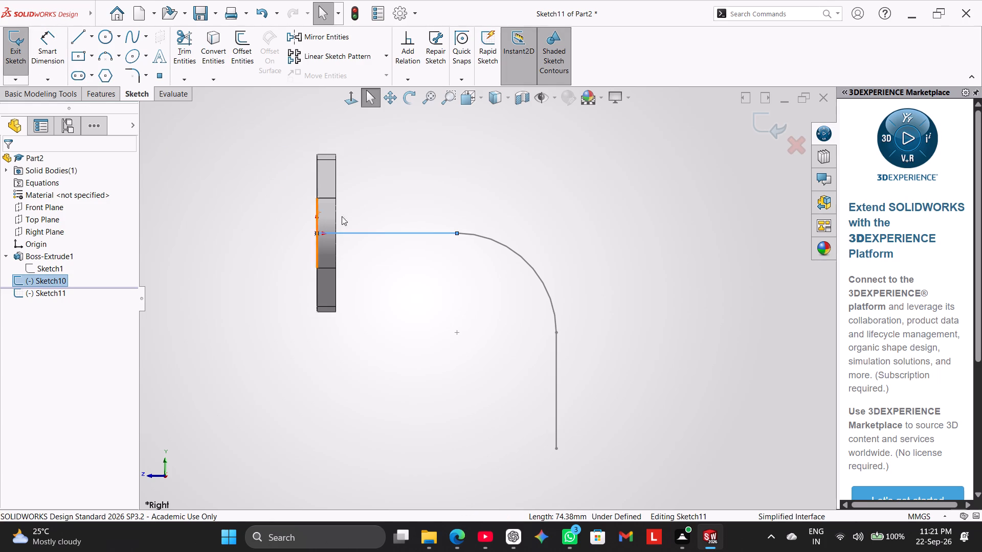
# Reopen the path sketch for editing and dimension its horizontal line to 100 mm.
pyautogui.doubleClick(378, 232)
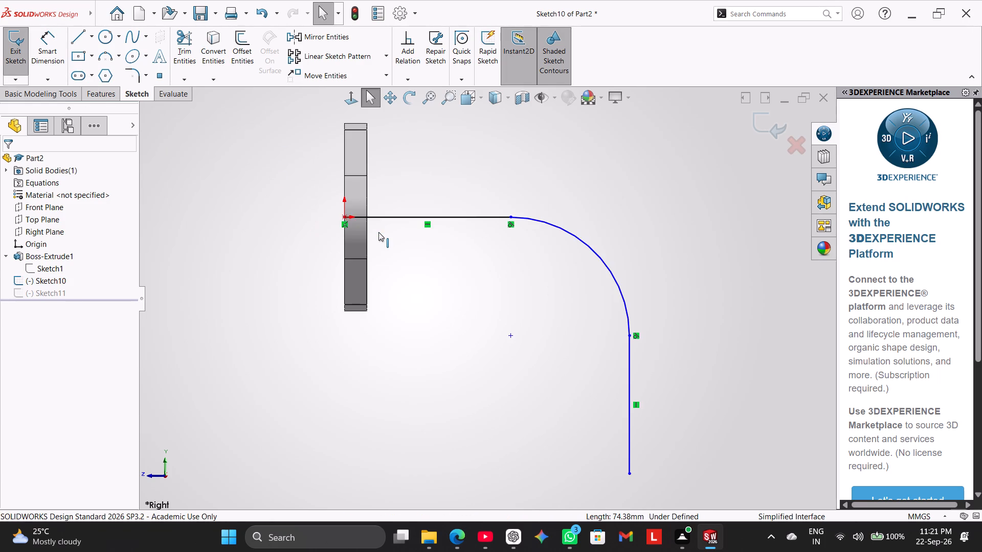
pyautogui.click(52, 49)
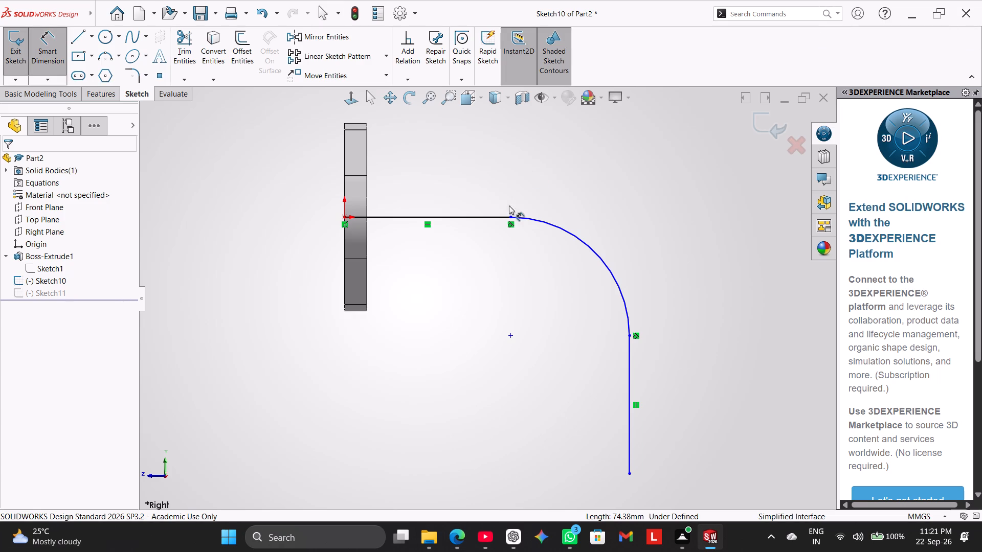
pyautogui.moveTo(497, 214); pyautogui.dragTo(488, 201)
pyautogui.click(436, 138)
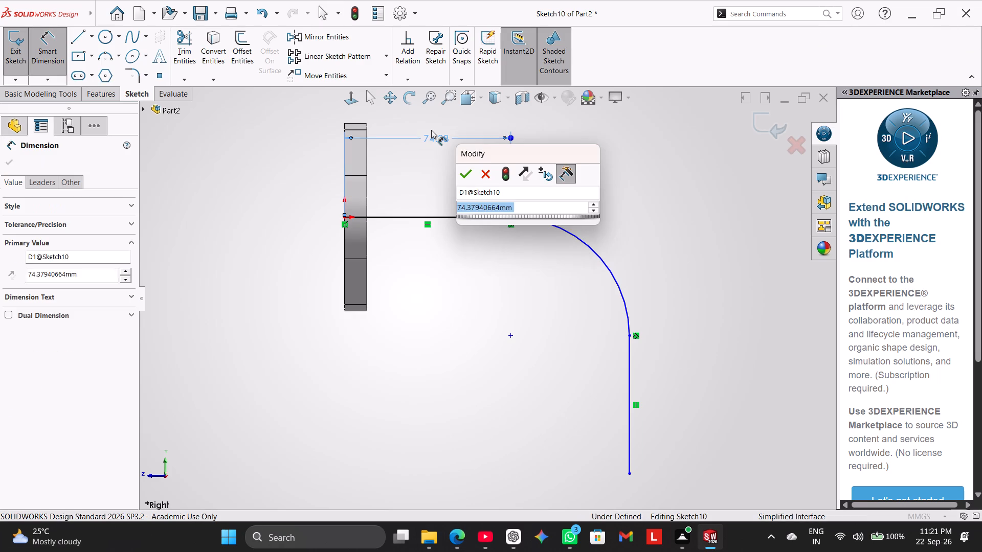
pyautogui.write('100')
pyautogui.press('Return')
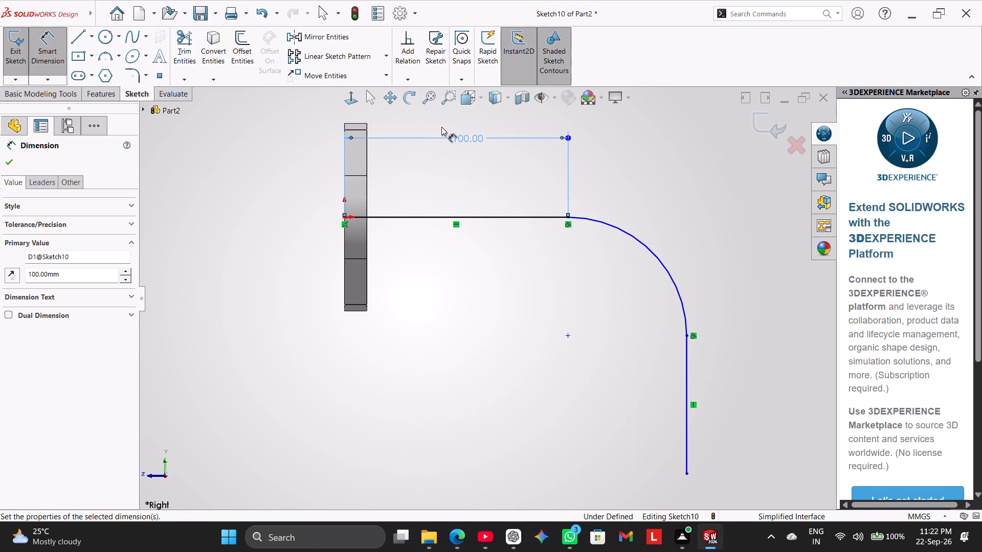
pyautogui.click(647, 198)
pyautogui.rightClick(647, 198)
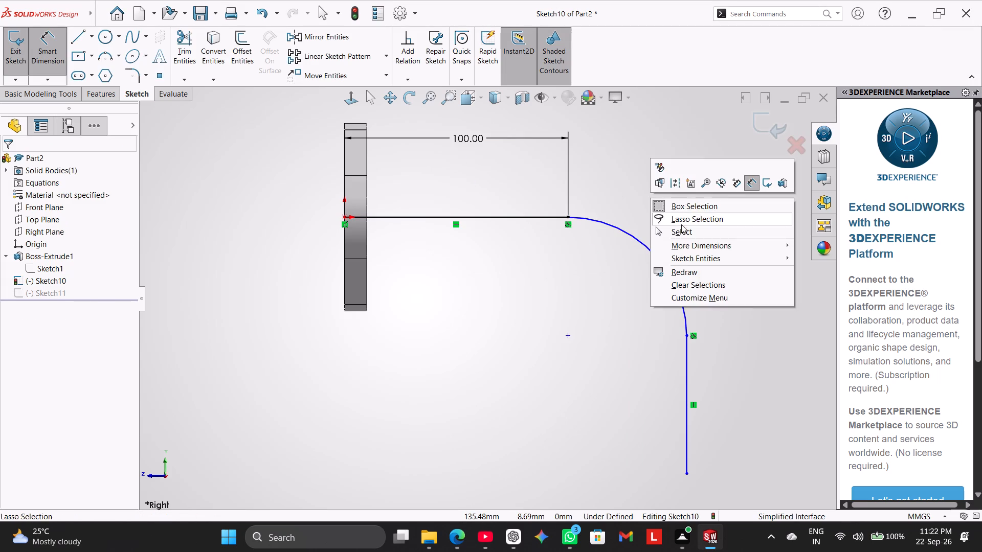
pyautogui.click(682, 231)
# Dimension the path's vertical line to 100 mm.
pyautogui.scroll(2, 720, 295)
pyautogui.scroll(-1, 717, 298)
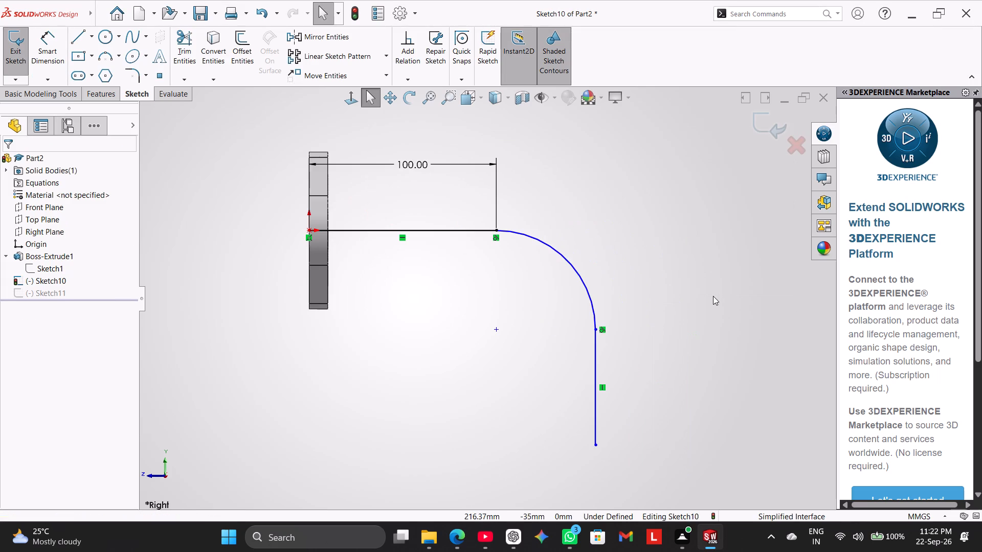
pyautogui.scroll(1, 721, 328)
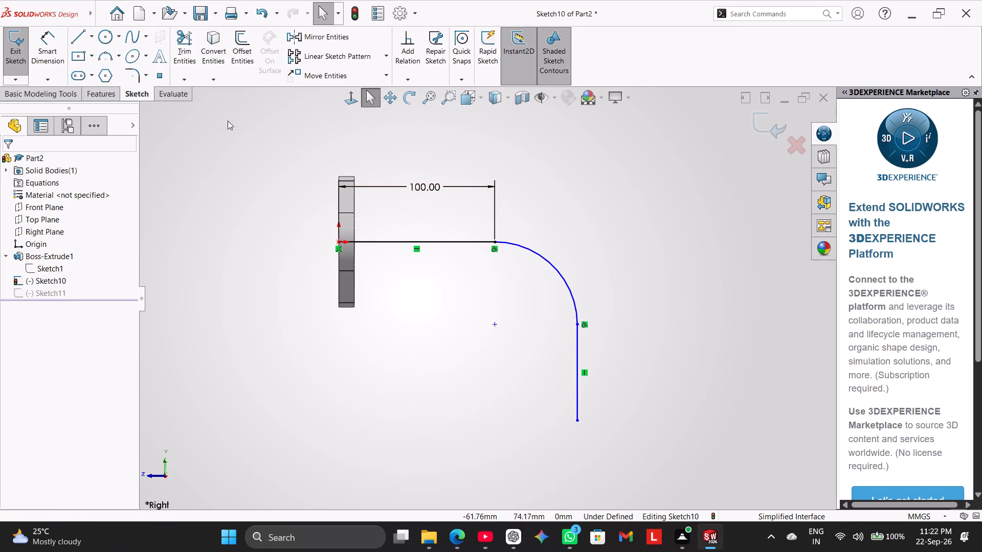
pyautogui.click(44, 43)
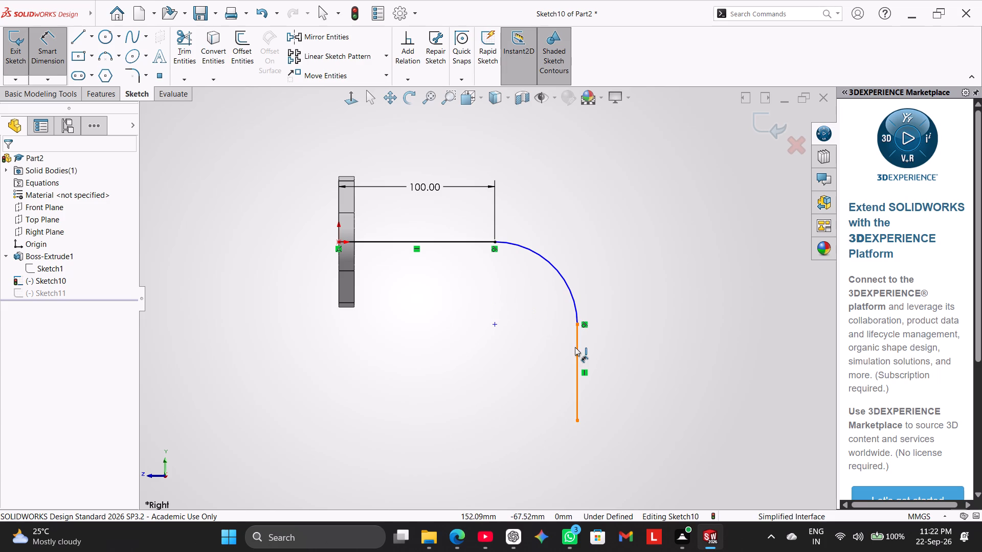
pyautogui.click(575, 347)
pyautogui.click(665, 350)
pyautogui.write('100')
pyautogui.press('Return')
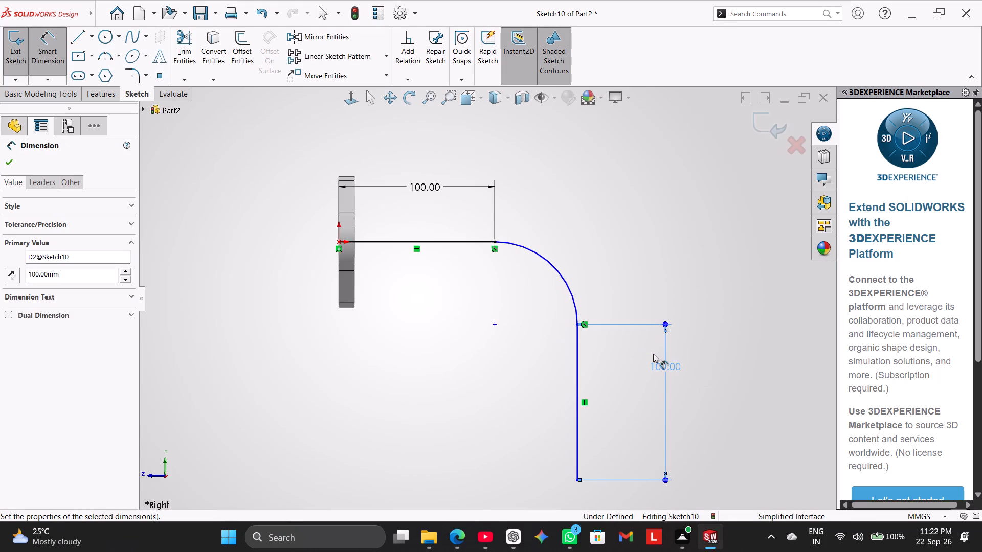
pyautogui.rightClick(612, 242)
pyautogui.click(645, 278)
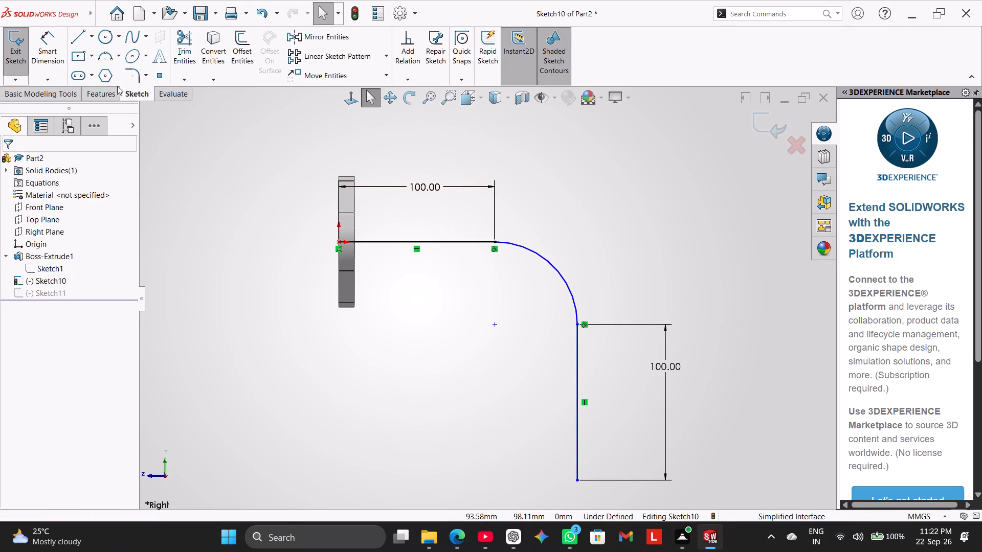
# Dimension the radius of the path's tangent arc to 100 mm.
pyautogui.click(47, 44)
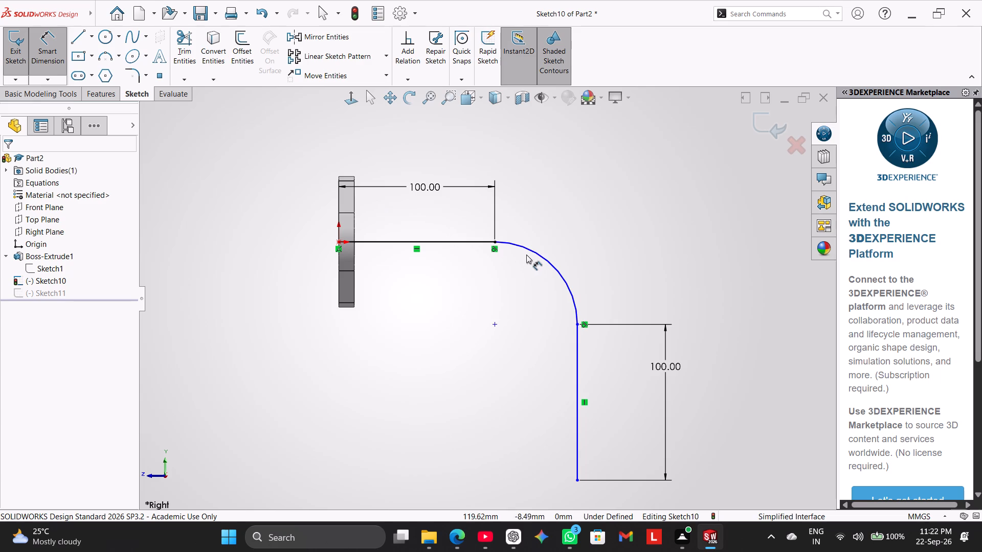
pyautogui.click(533, 251)
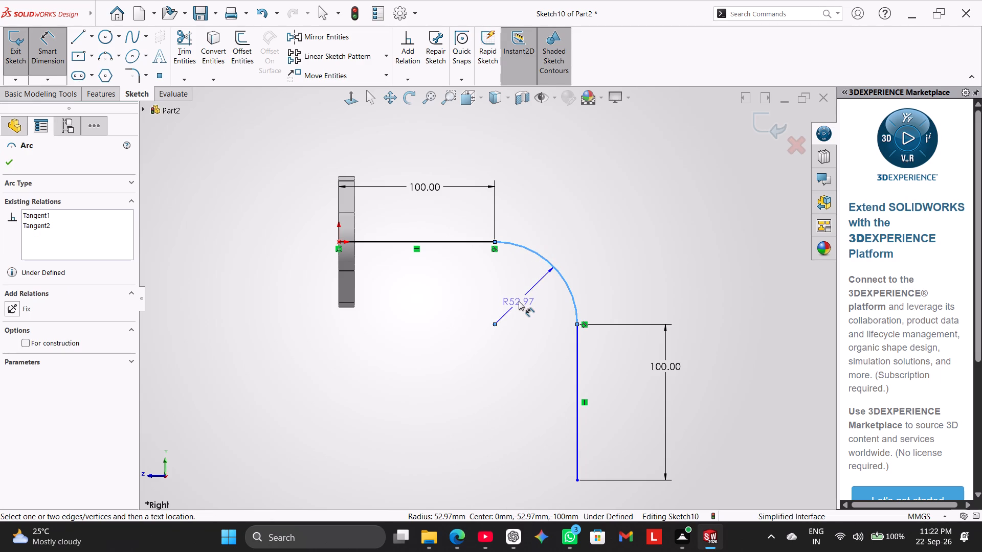
pyautogui.click(519, 301)
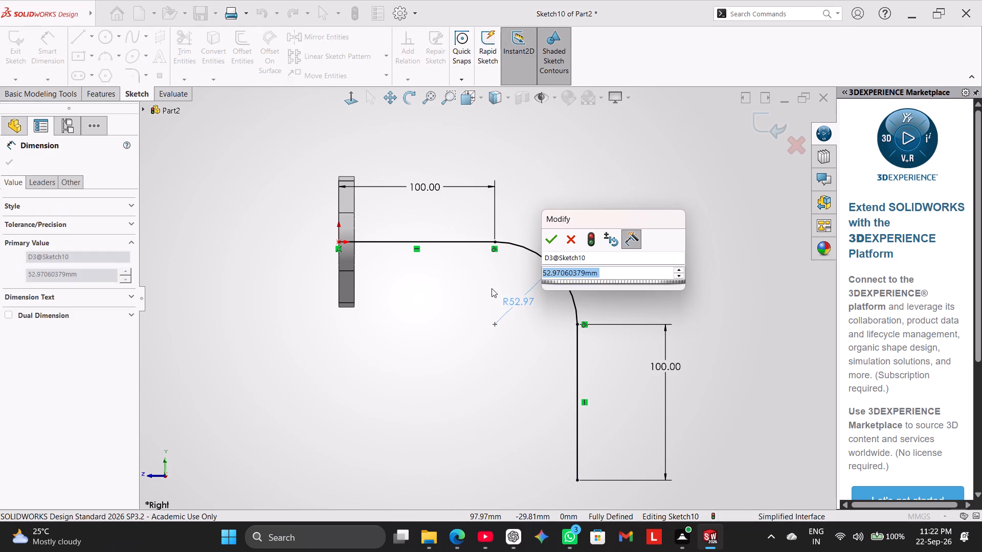
pyautogui.write('100')
pyautogui.press('Return')
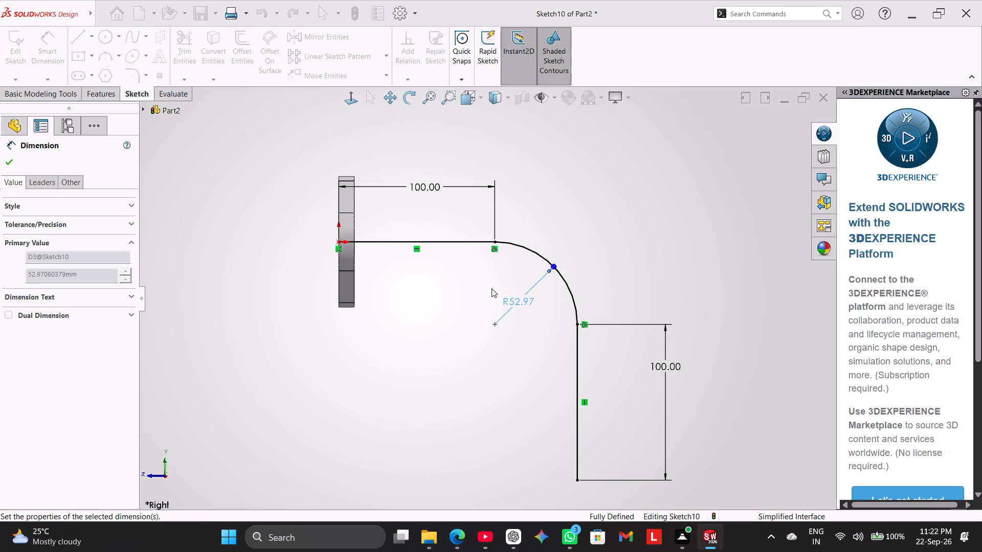
pyautogui.rightClick(618, 216)
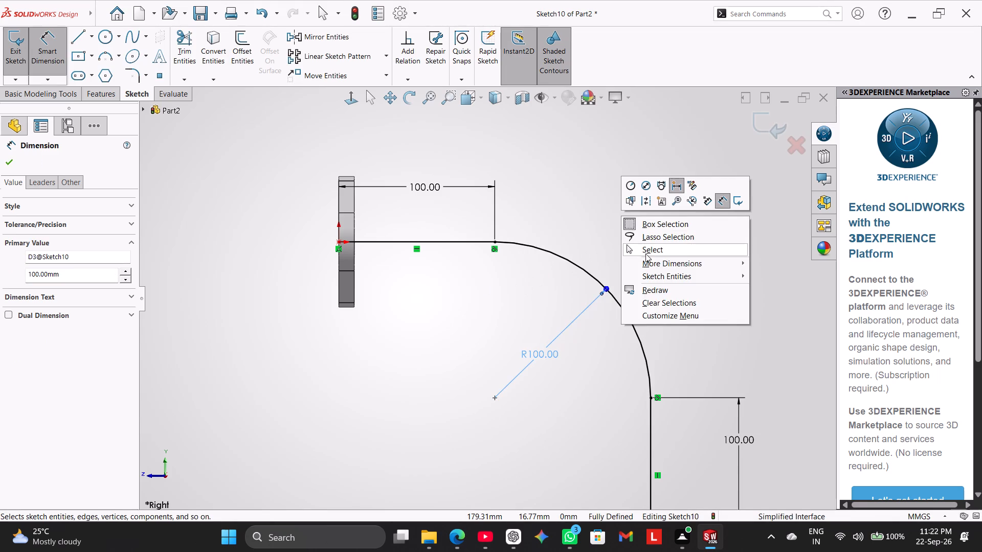
pyautogui.click(645, 254)
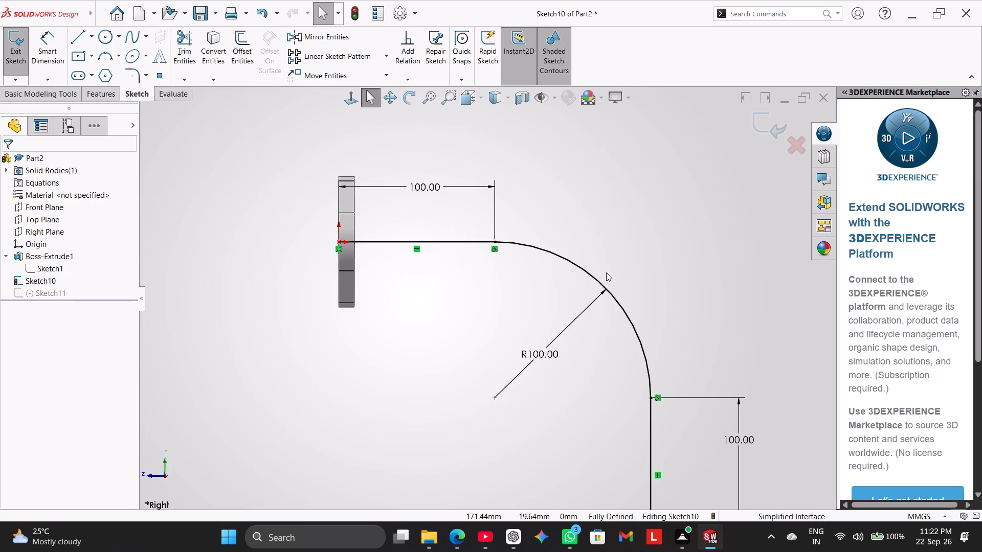
# Add a Vertical relation between the arc's start point on the horizontal line and the arc's centre point.
pyautogui.keyDown('ctrl'); pyautogui.click(494, 242); pyautogui.keyUp('ctrl')
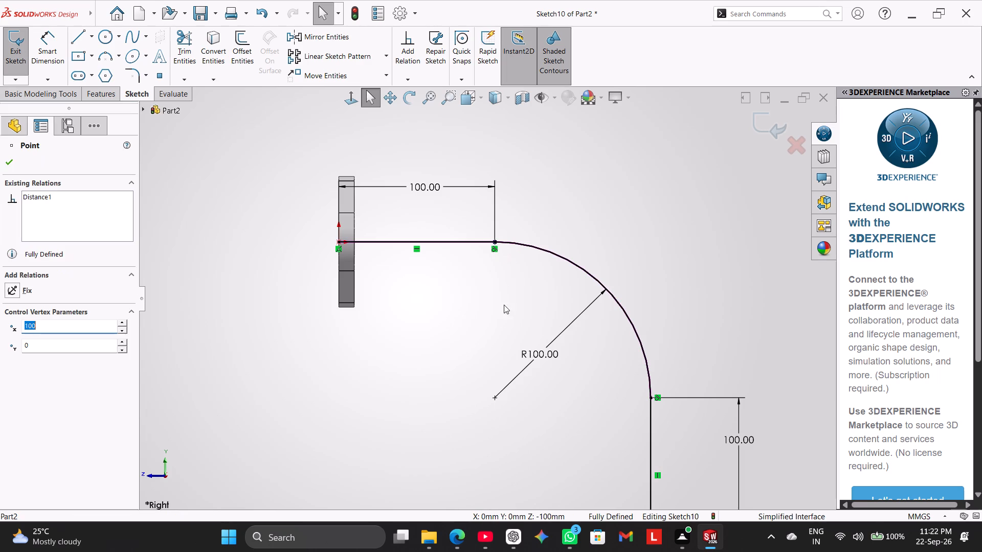
pyautogui.keyDown('ctrl'); pyautogui.click(496, 399); pyautogui.keyUp('ctrl')
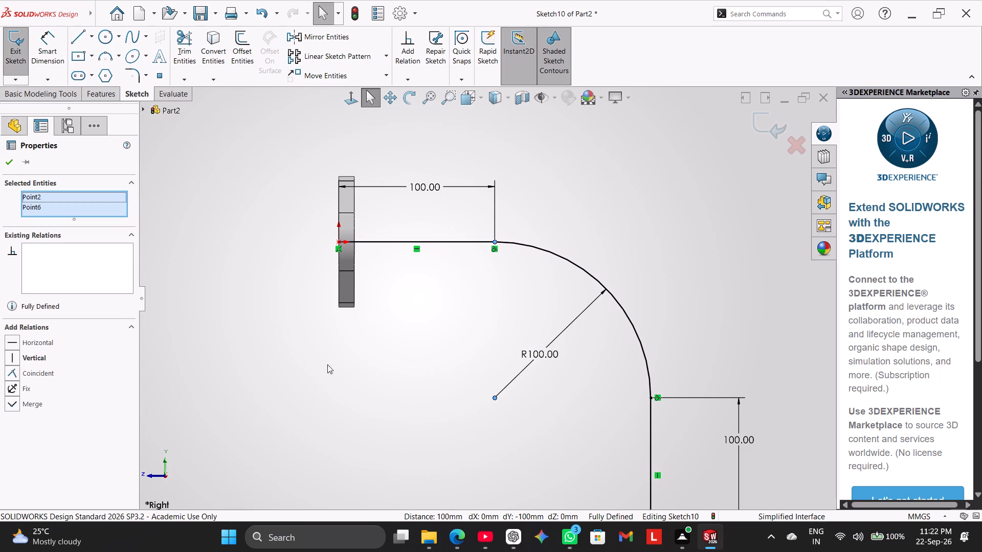
pyautogui.click(42, 358)
pyautogui.click(379, 358)
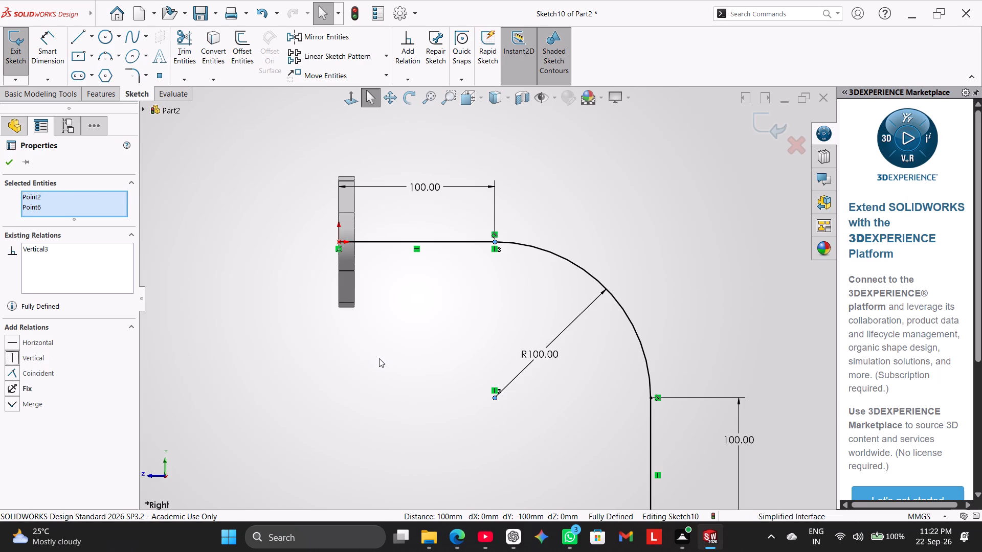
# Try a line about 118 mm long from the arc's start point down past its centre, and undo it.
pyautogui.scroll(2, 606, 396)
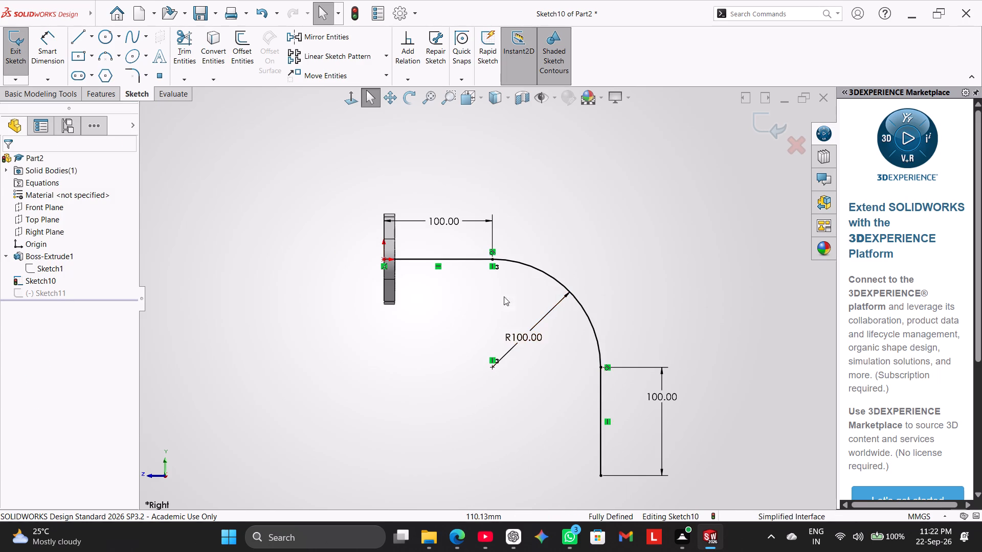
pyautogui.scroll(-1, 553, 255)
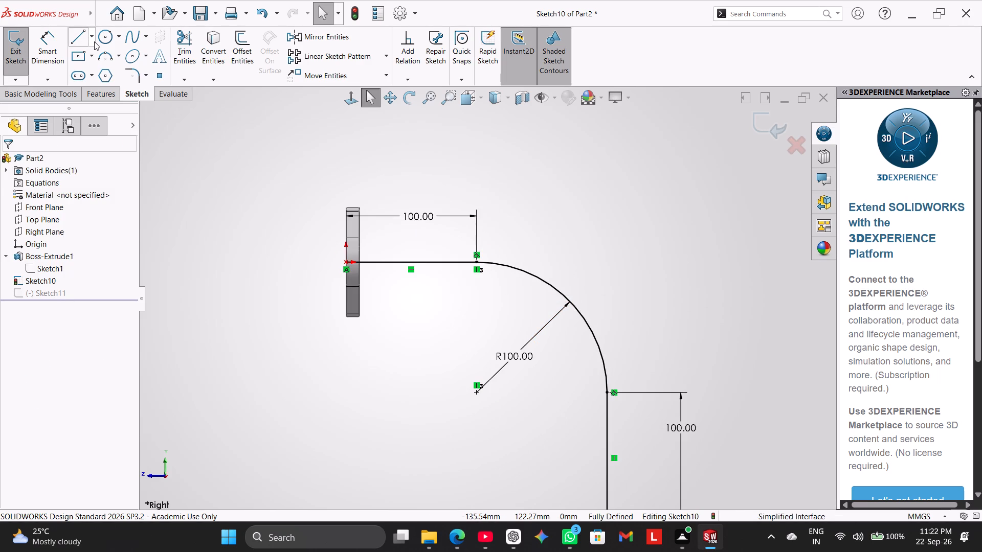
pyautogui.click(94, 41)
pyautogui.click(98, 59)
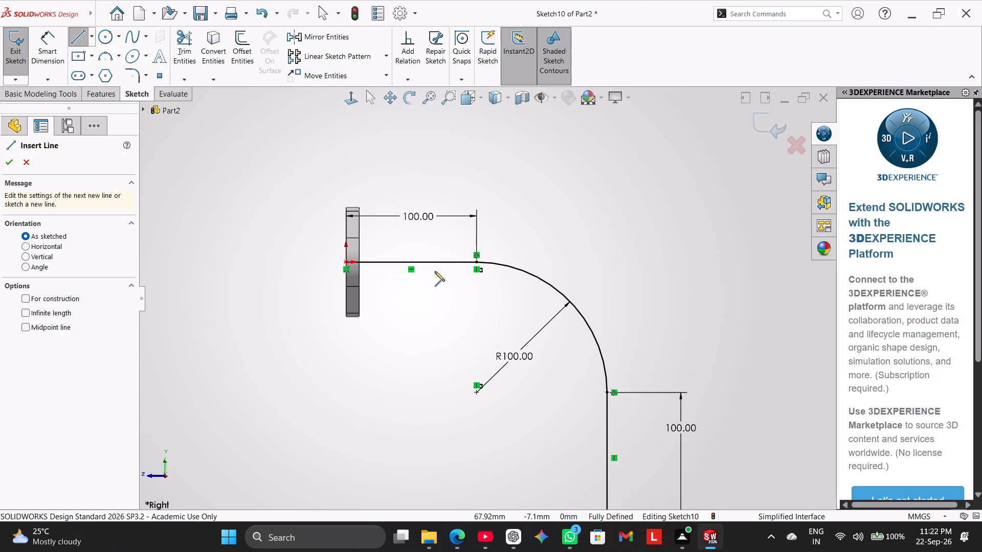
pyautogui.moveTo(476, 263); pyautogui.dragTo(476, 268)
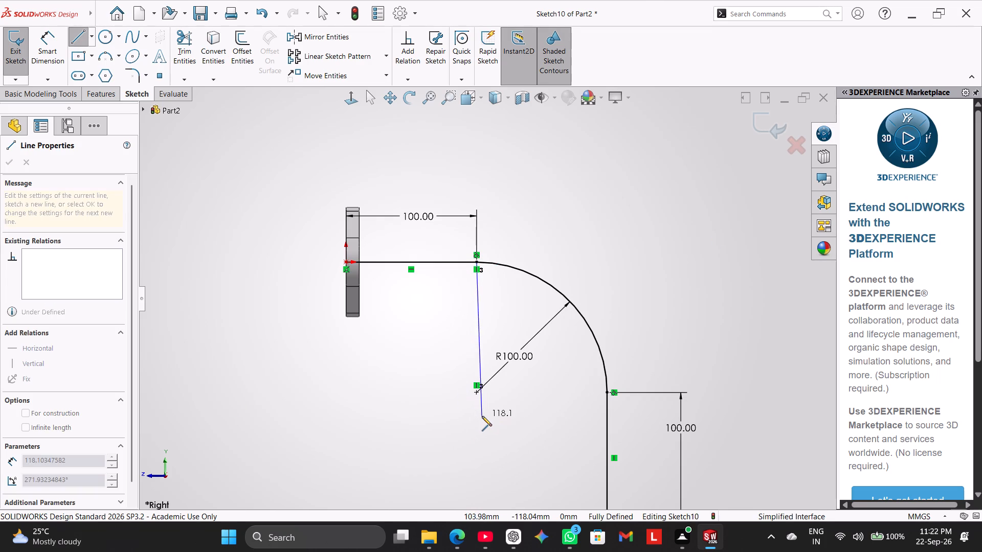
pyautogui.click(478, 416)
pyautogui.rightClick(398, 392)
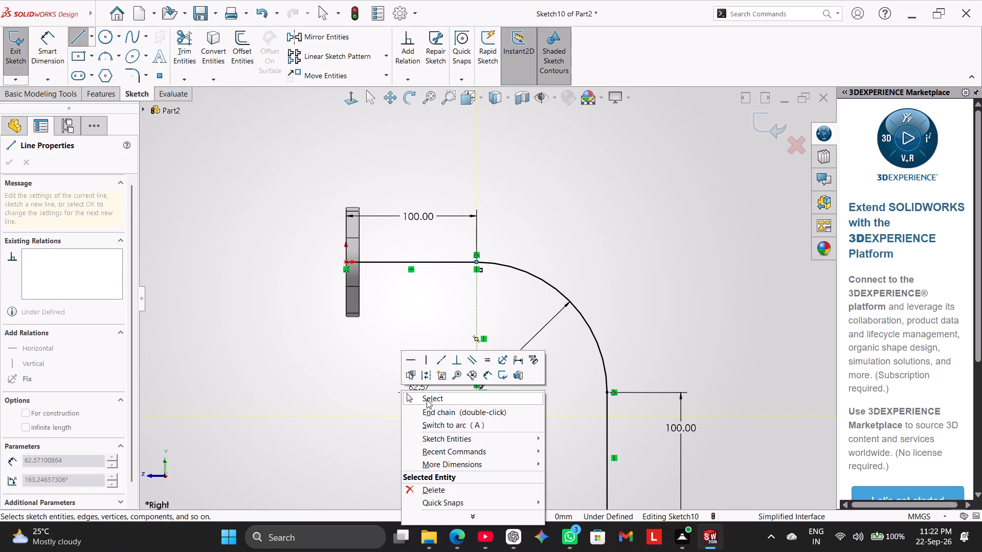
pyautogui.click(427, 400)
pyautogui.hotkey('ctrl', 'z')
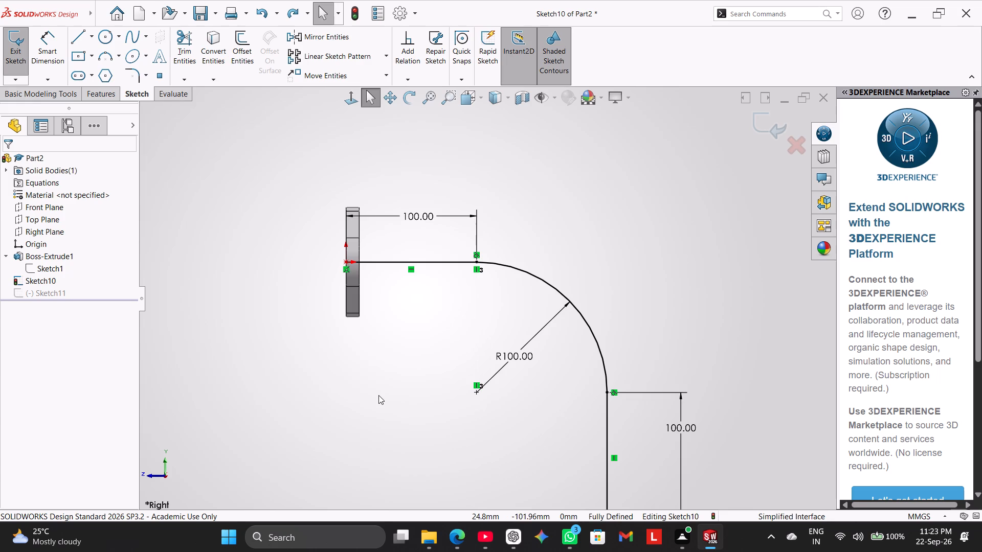
# Convert the path's horizontal line, arc and vertical line to construction geometry.
pyautogui.scroll(2, 581, 397)
pyautogui.scroll(-1, 582, 397)
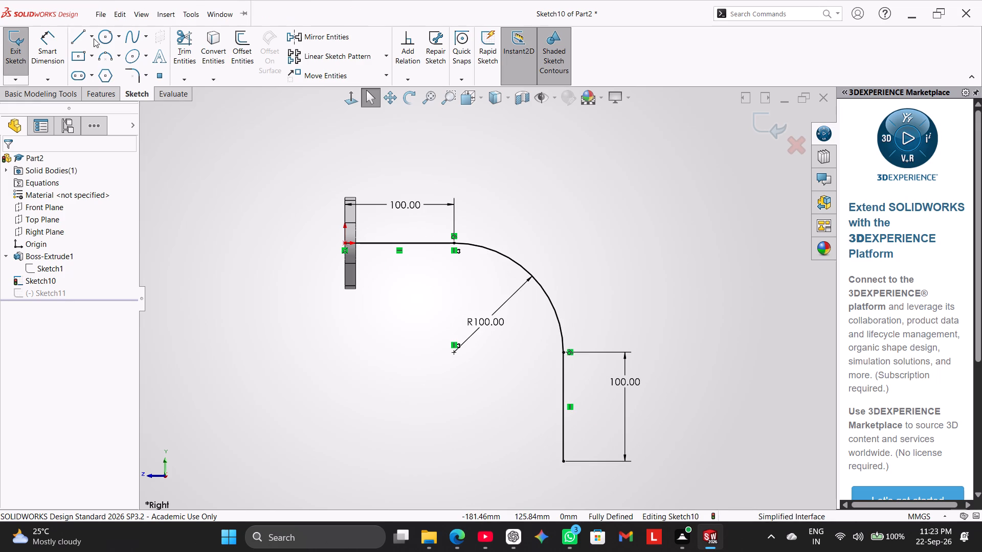
pyautogui.click(88, 36)
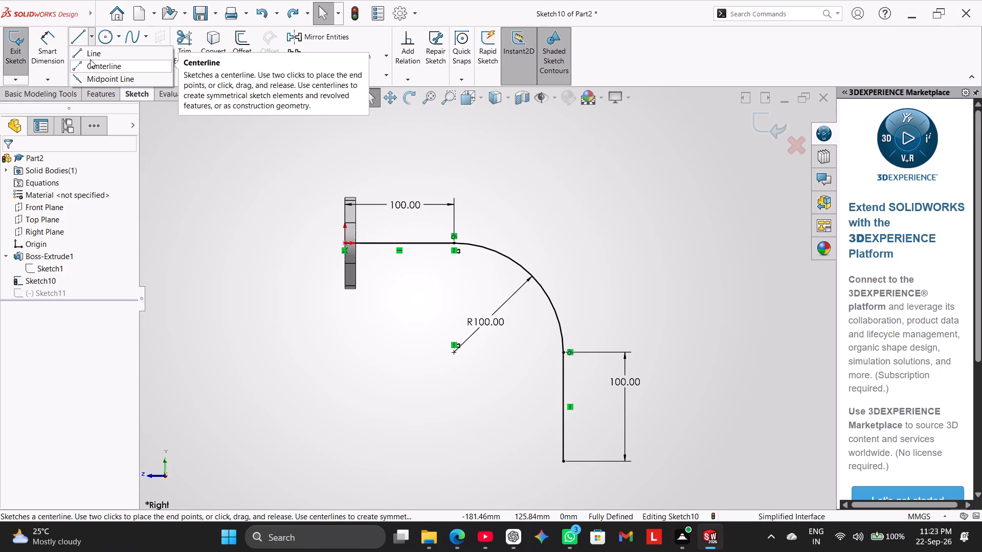
pyautogui.click(257, 209)
pyautogui.click(428, 244)
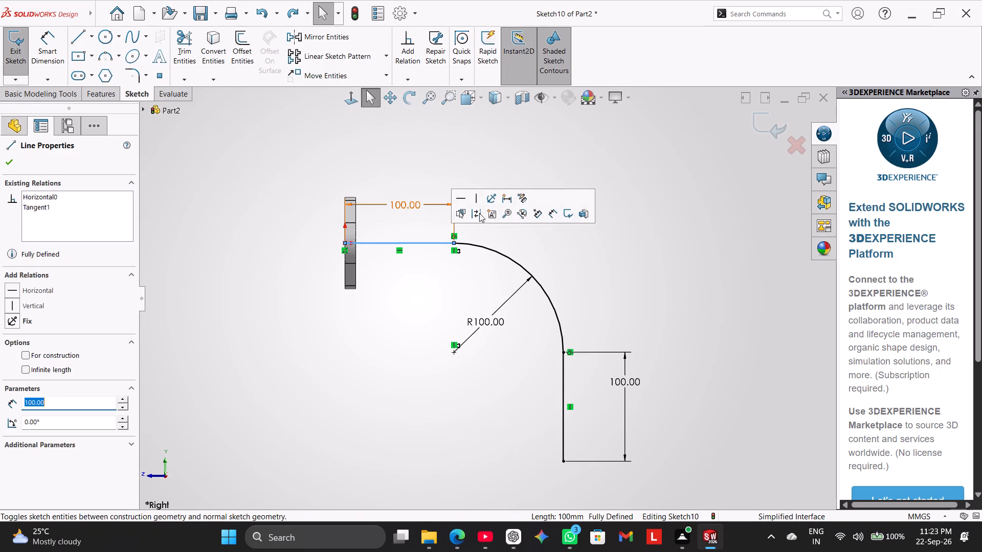
pyautogui.click(482, 212)
pyautogui.click(497, 249)
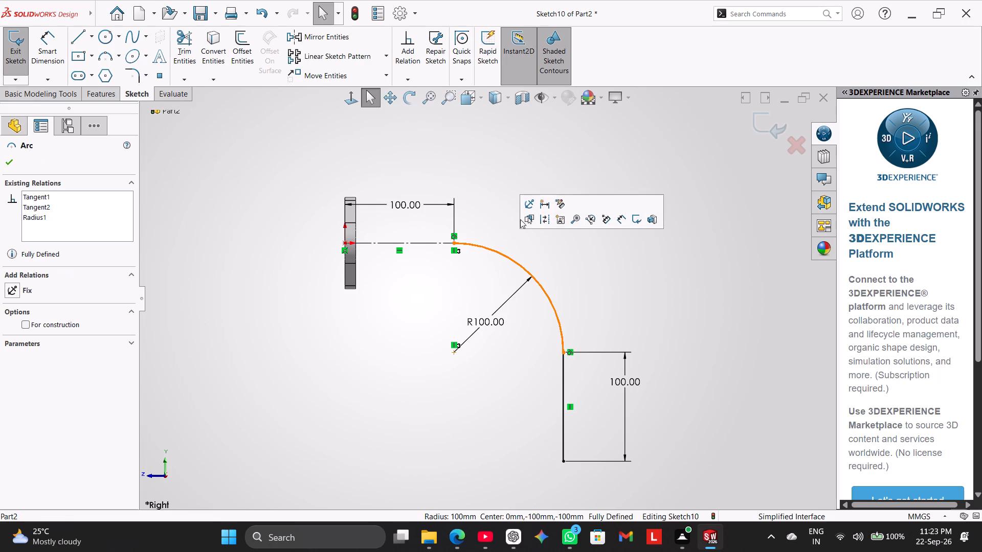
pyautogui.click(550, 218)
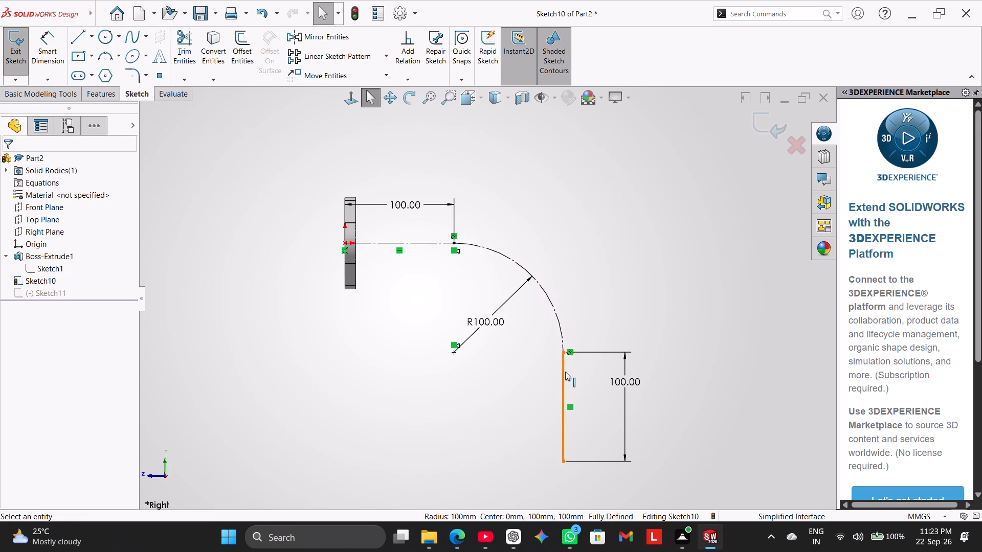
pyautogui.click(565, 372)
pyautogui.click(611, 337)
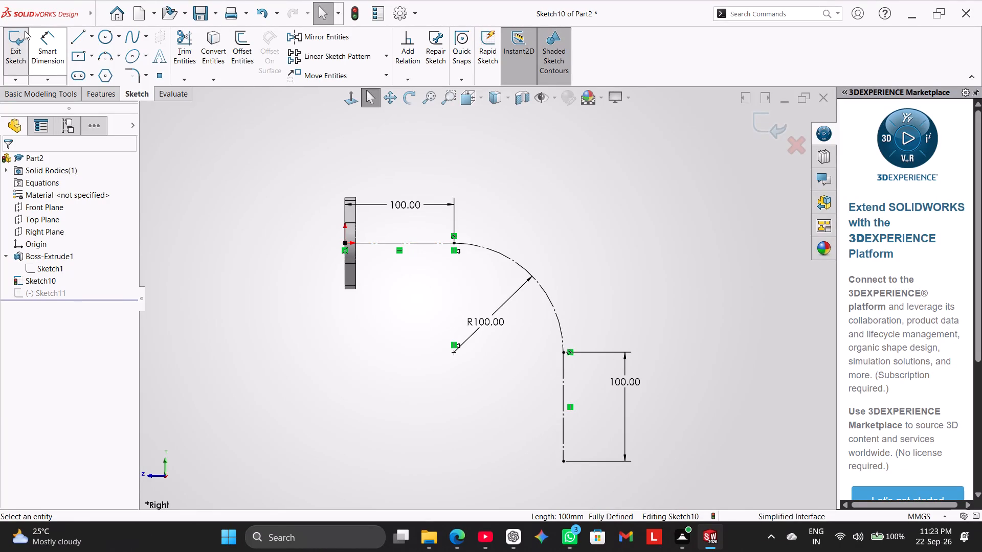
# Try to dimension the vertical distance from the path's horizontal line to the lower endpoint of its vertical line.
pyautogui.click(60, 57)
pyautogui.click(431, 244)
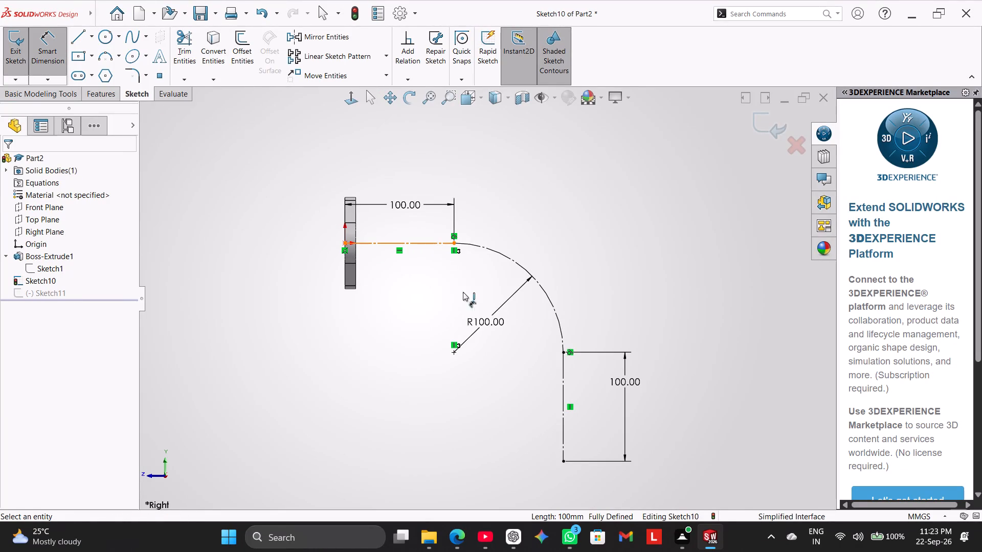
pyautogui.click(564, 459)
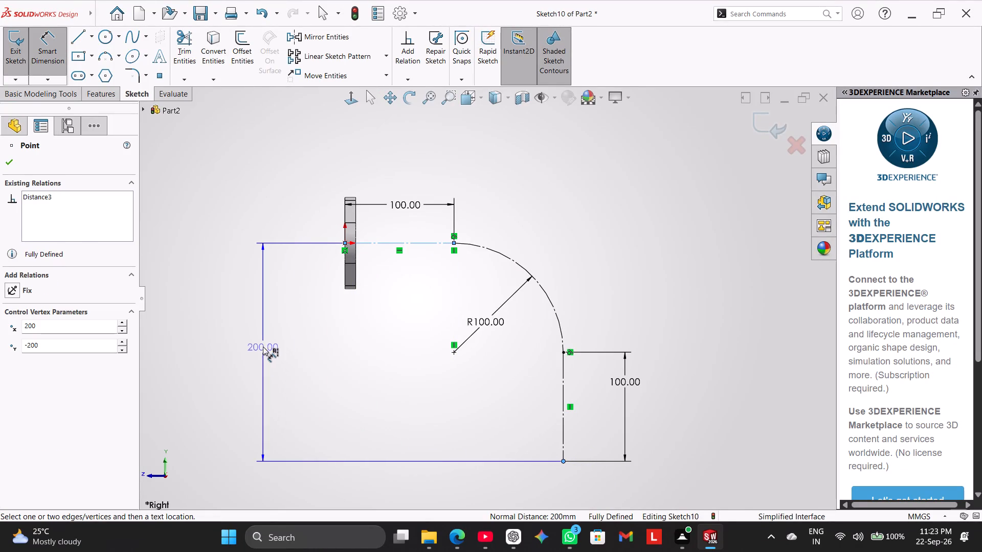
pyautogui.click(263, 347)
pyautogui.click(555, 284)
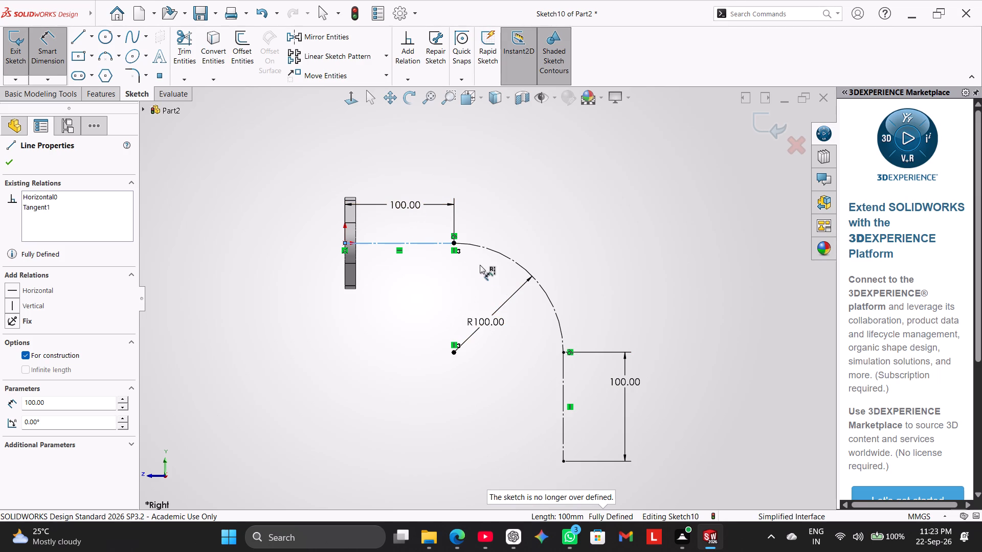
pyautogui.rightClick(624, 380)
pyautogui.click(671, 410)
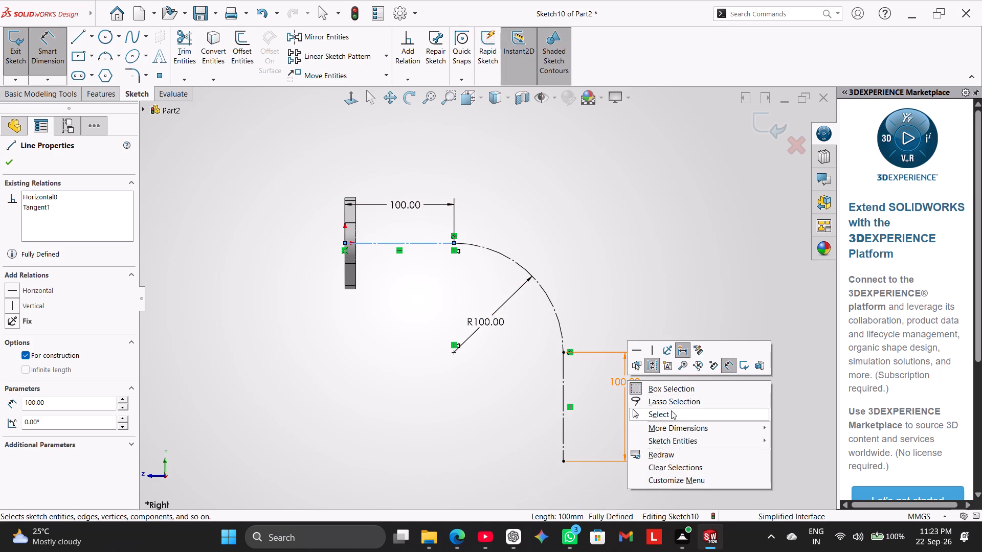
# Delete the 100 mm dimension of the path's vertical line.
pyautogui.rightClick(620, 380)
pyautogui.click(655, 403)
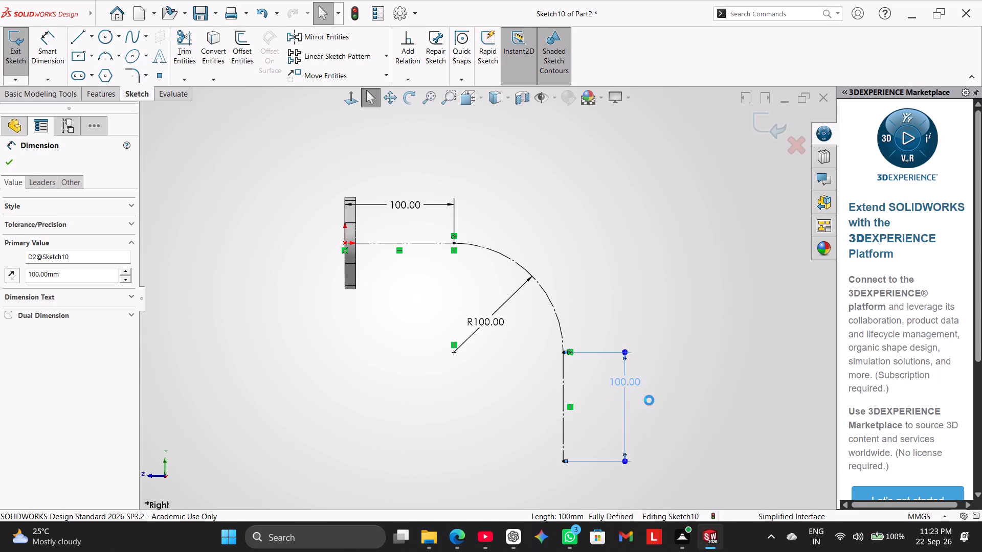
# Dimension the vertical distance from the path's horizontal line to the lower endpoint of its vertical line as 160 mm.
pyautogui.click(53, 53)
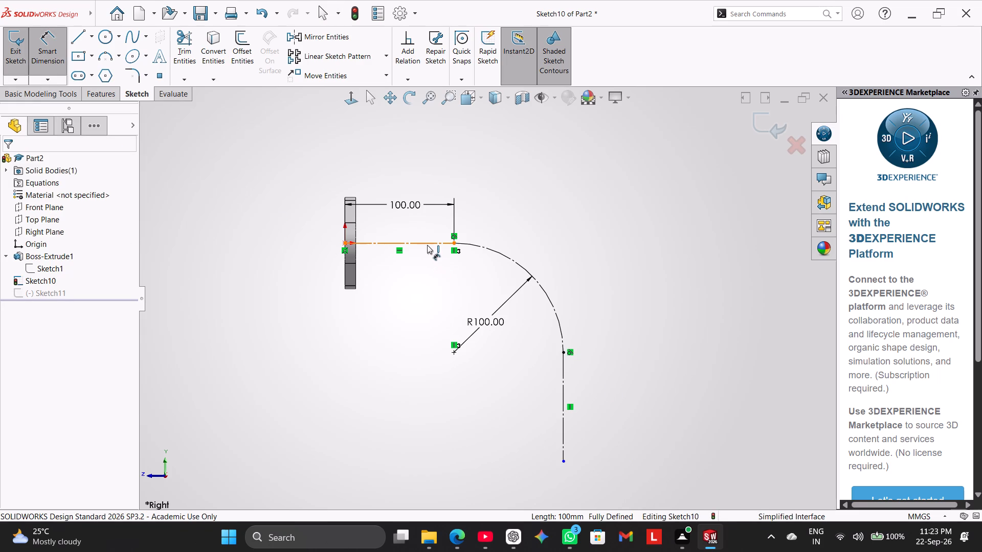
pyautogui.click(426, 244)
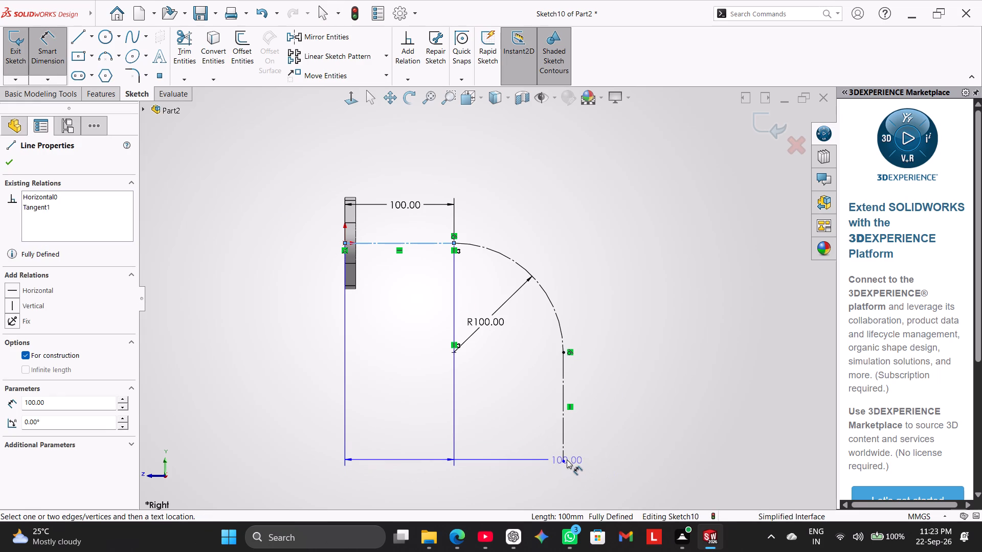
pyautogui.click(565, 460)
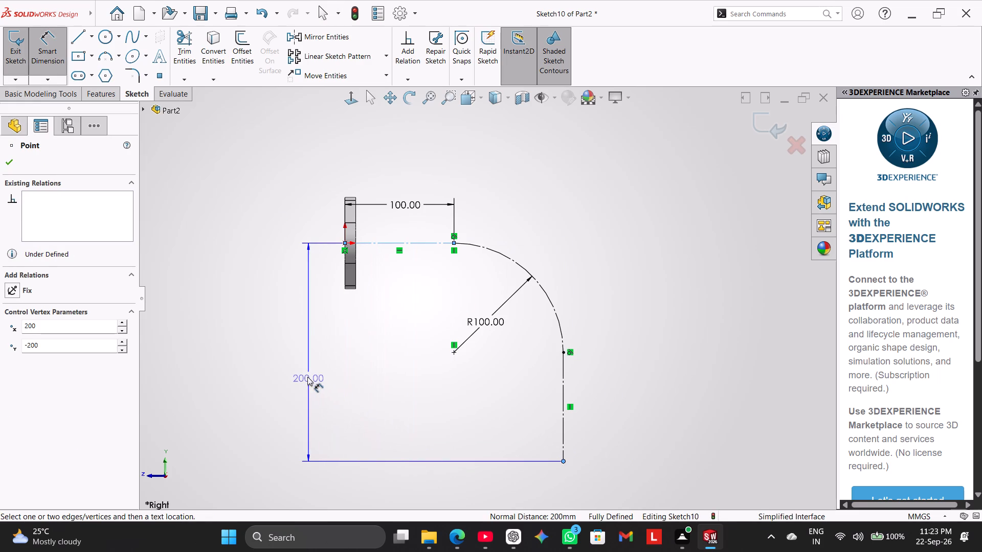
pyautogui.click(301, 354)
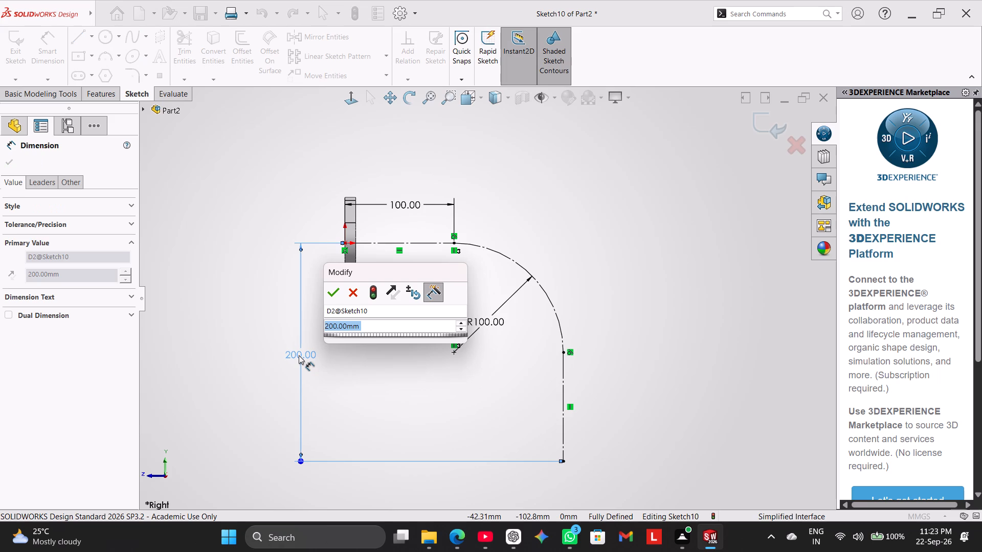
pyautogui.write('160')
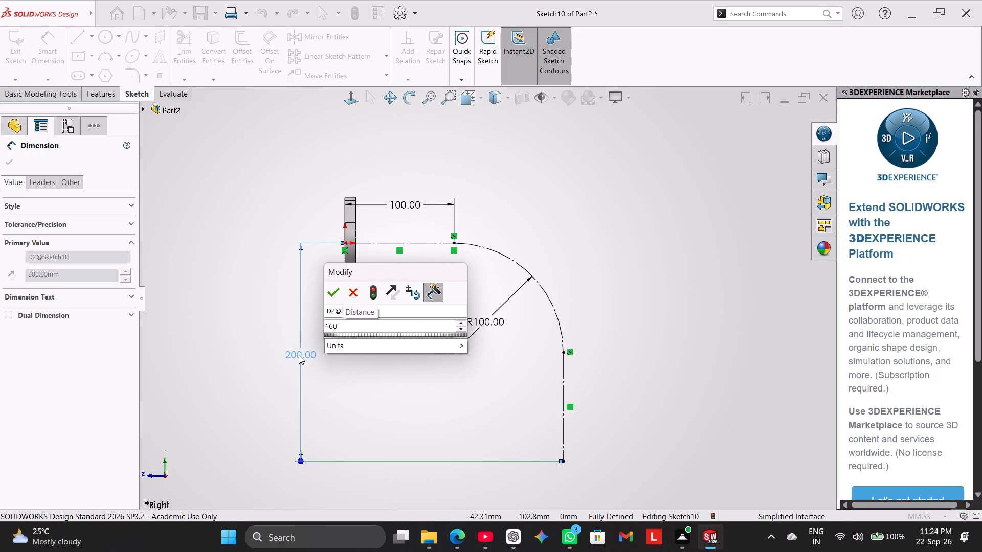
pyautogui.press('Return')
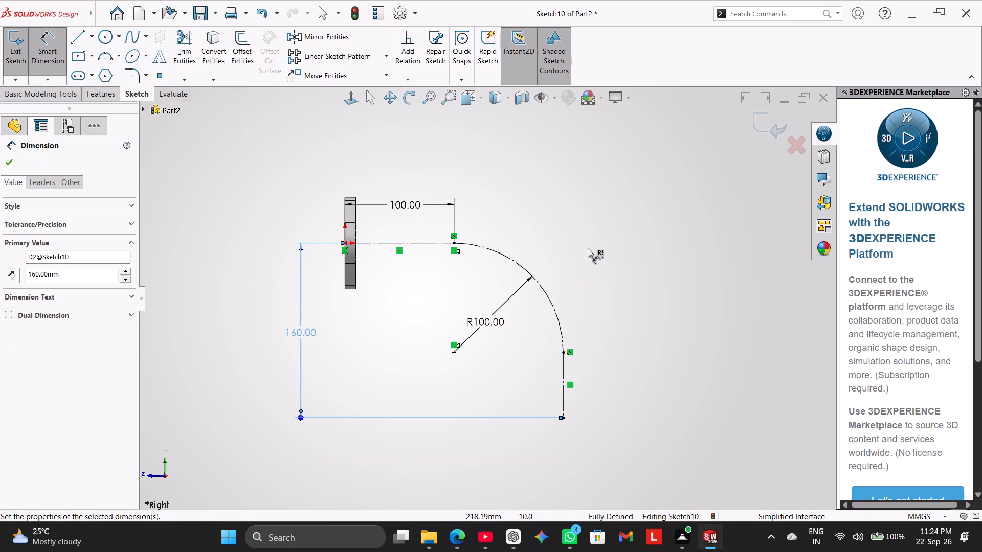
pyautogui.rightClick(599, 232)
pyautogui.click(646, 265)
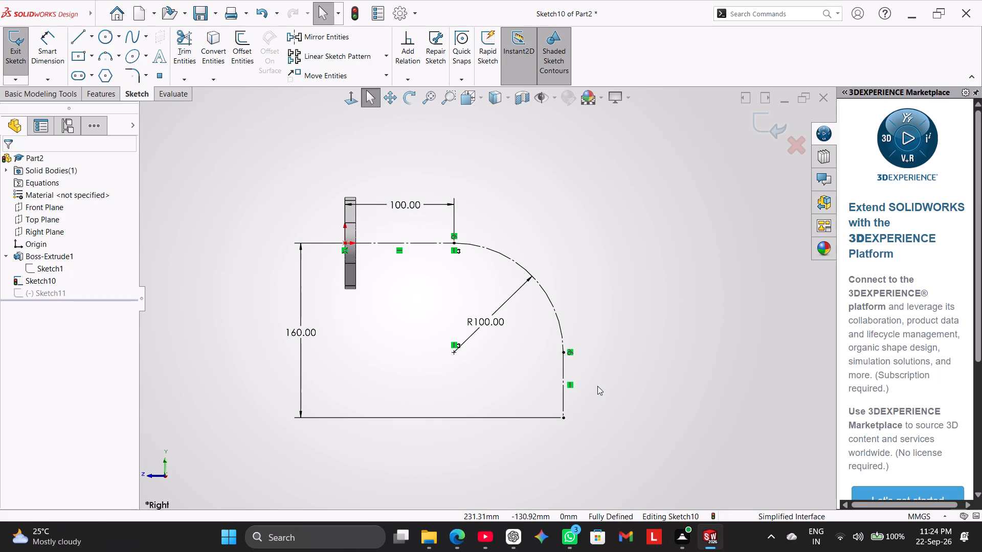
# Set the radius of the path's arc to 60 mm.
pyautogui.doubleClick(477, 323)
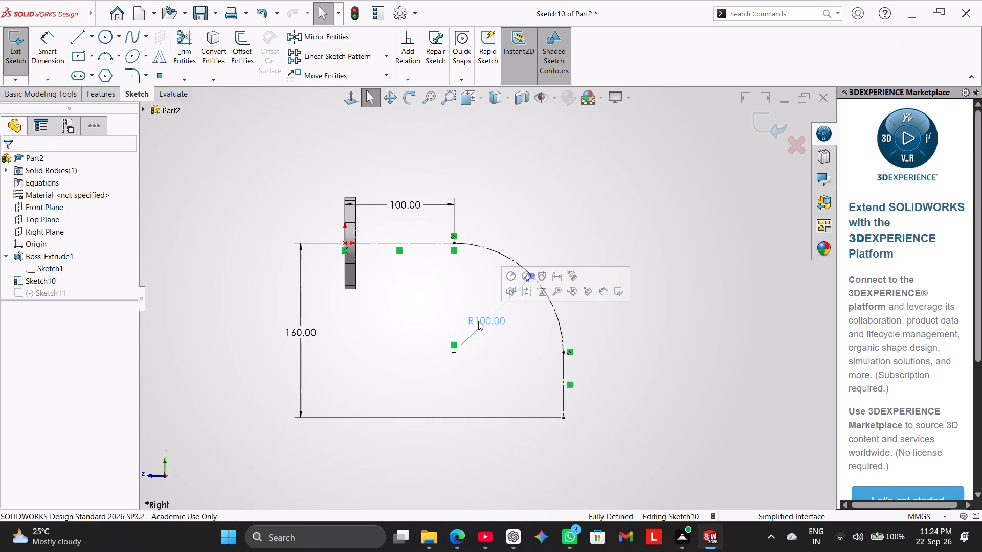
pyautogui.write('60')
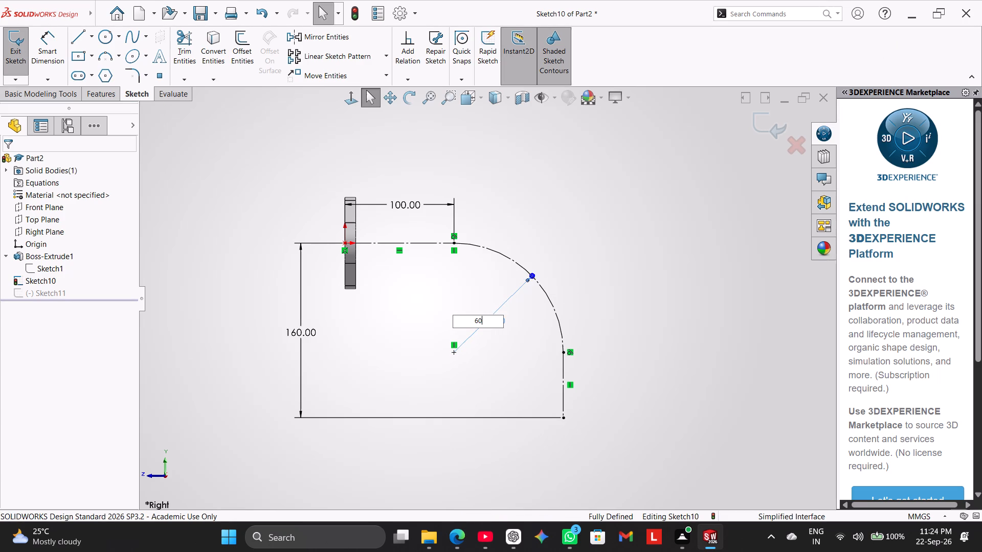
pyautogui.press('Return')
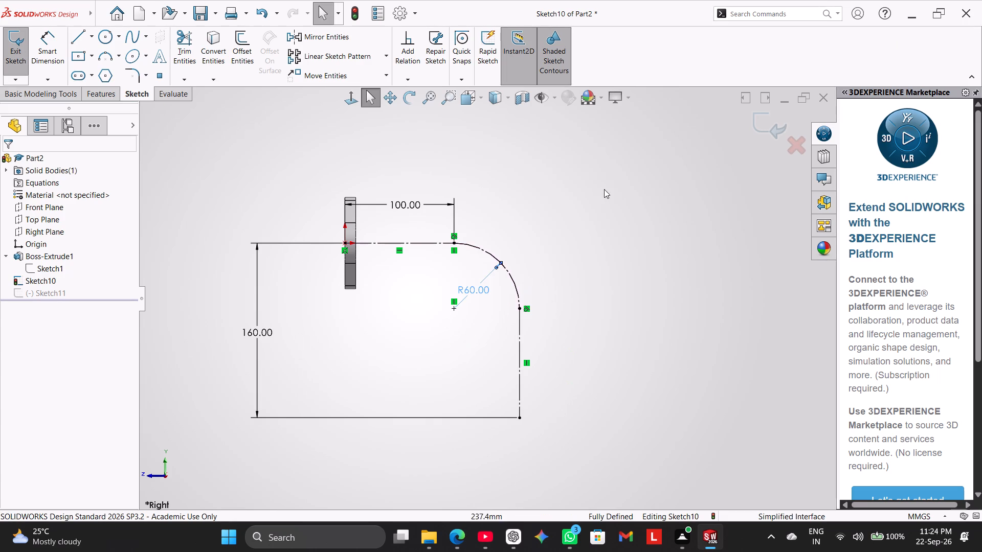
pyautogui.rightClick(604, 189)
pyautogui.click(506, 205)
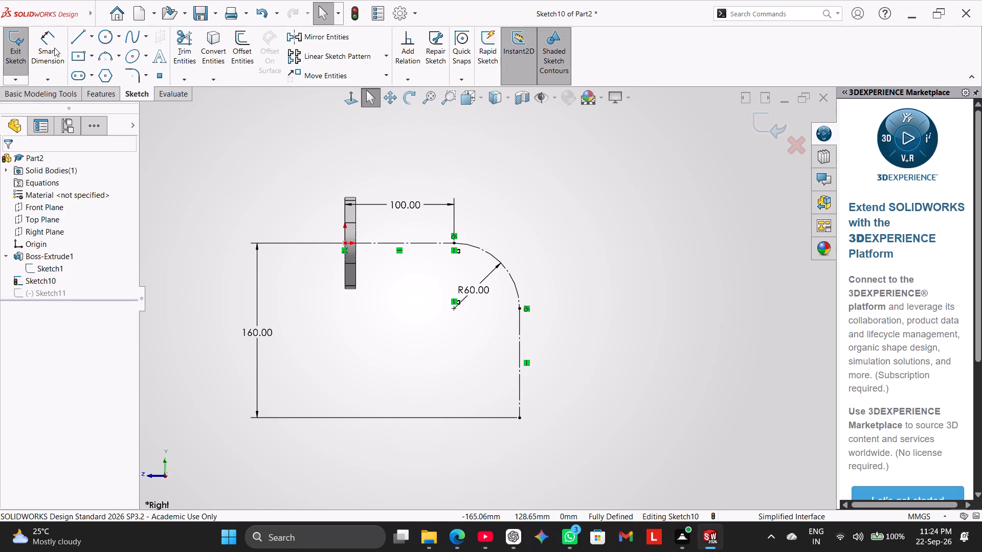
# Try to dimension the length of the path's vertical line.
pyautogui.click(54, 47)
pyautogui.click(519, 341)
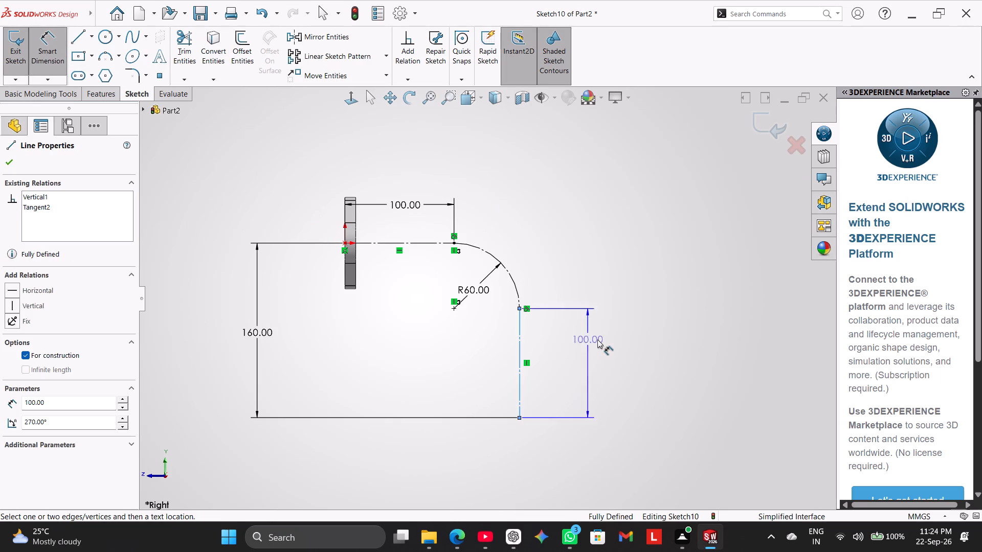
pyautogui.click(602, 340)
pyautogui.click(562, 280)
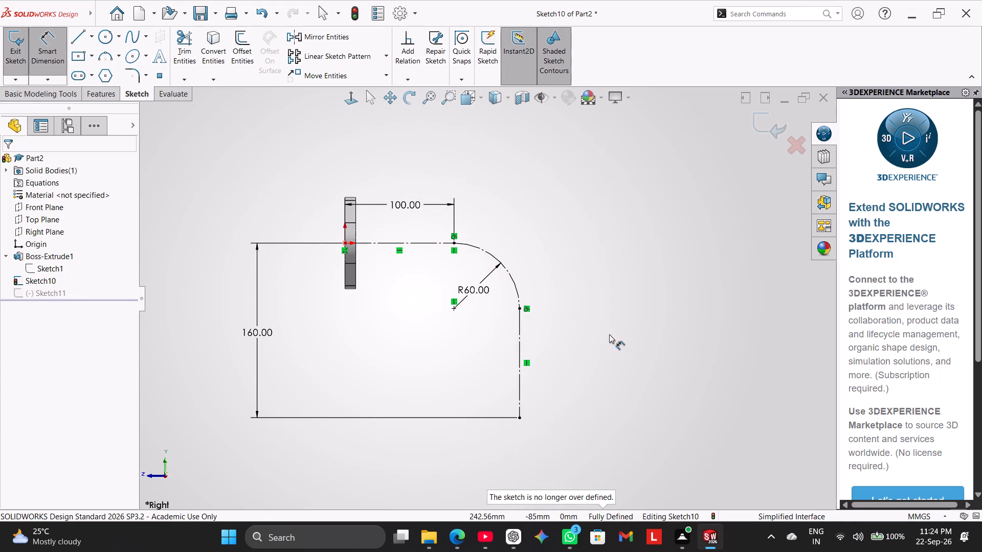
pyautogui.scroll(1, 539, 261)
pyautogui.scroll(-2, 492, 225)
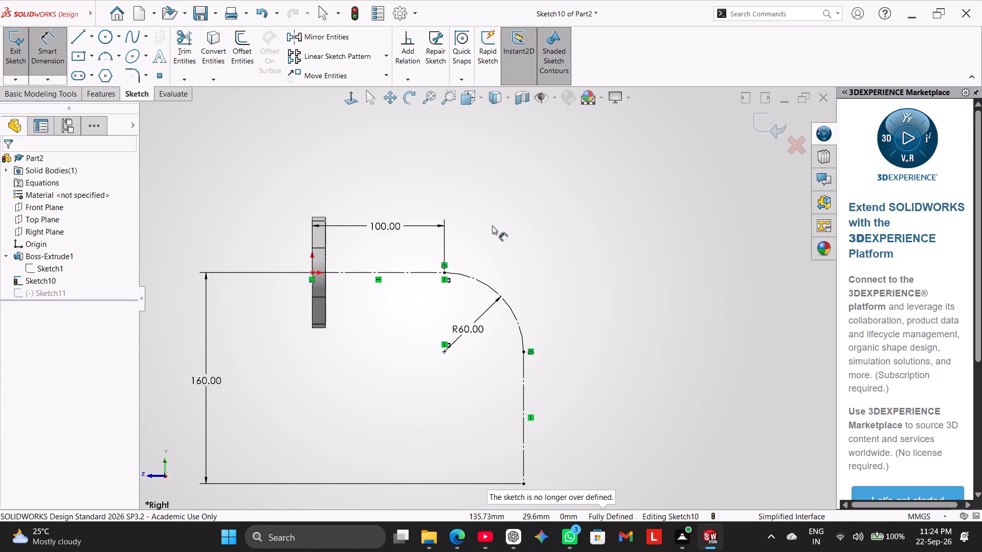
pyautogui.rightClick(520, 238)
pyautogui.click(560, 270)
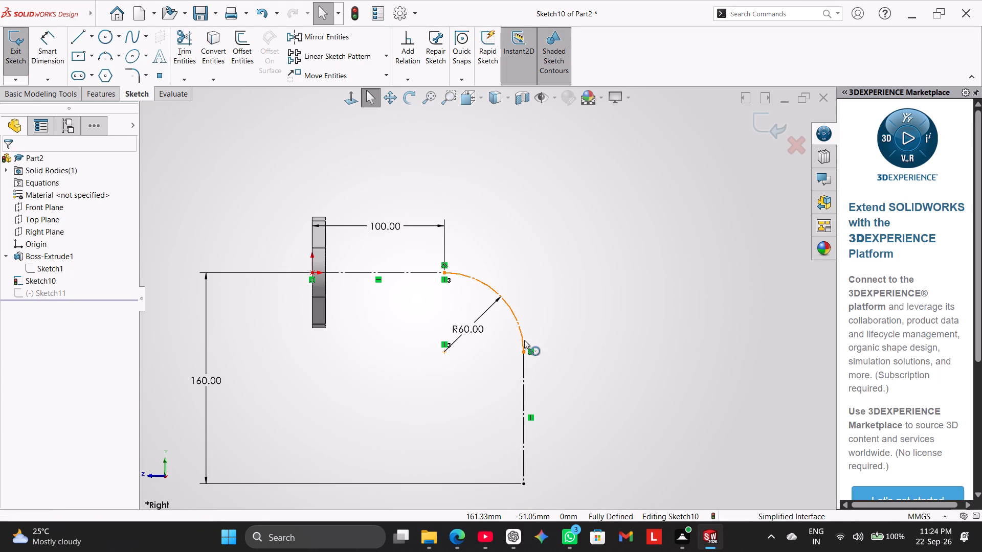
# Exit the centreline path sketch.
pyautogui.scroll(1, 510, 368)
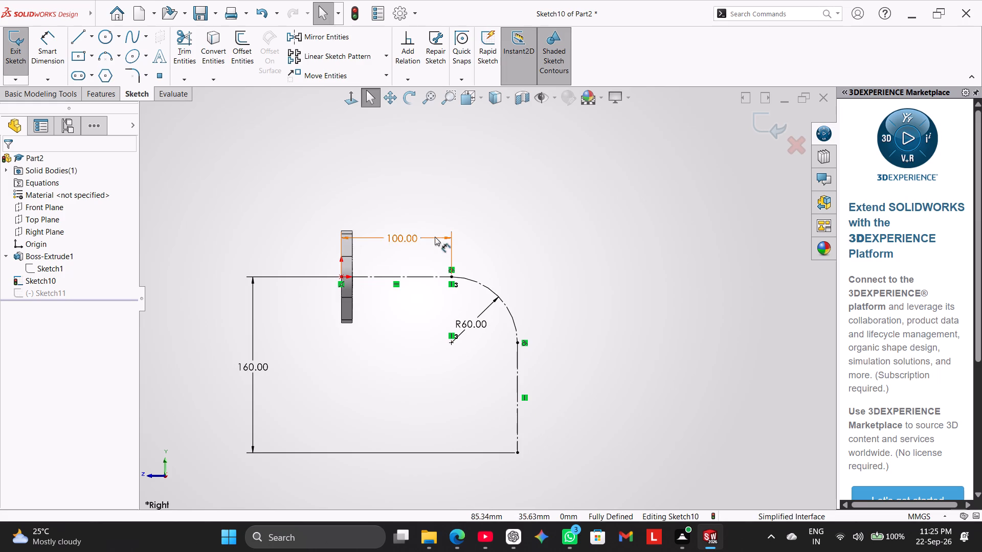
pyautogui.click(406, 81)
pyautogui.click(281, 150)
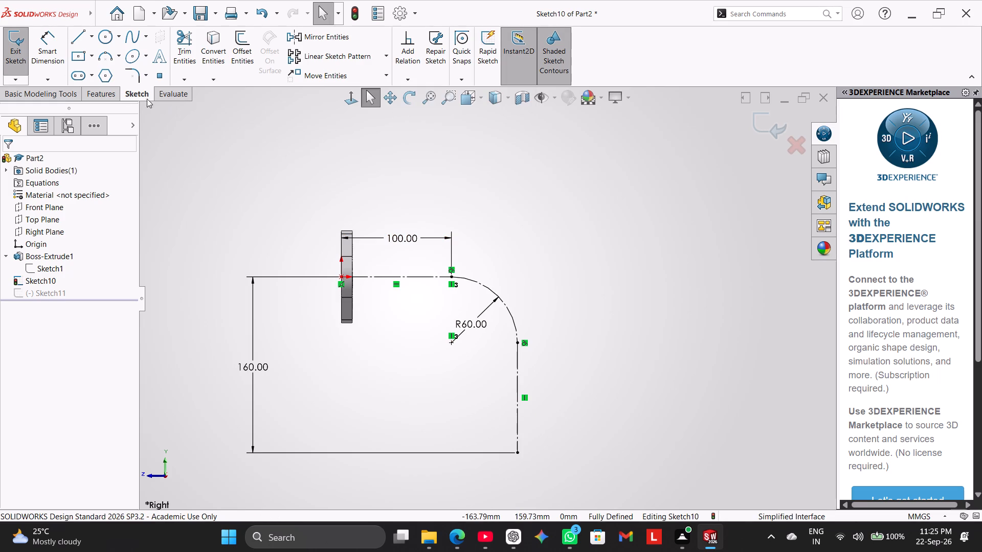
pyautogui.click(6, 52)
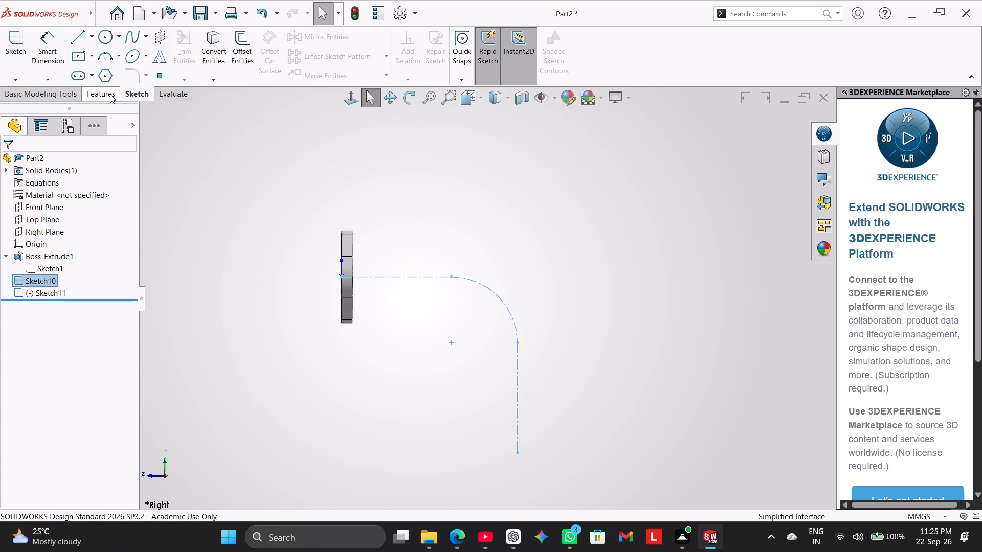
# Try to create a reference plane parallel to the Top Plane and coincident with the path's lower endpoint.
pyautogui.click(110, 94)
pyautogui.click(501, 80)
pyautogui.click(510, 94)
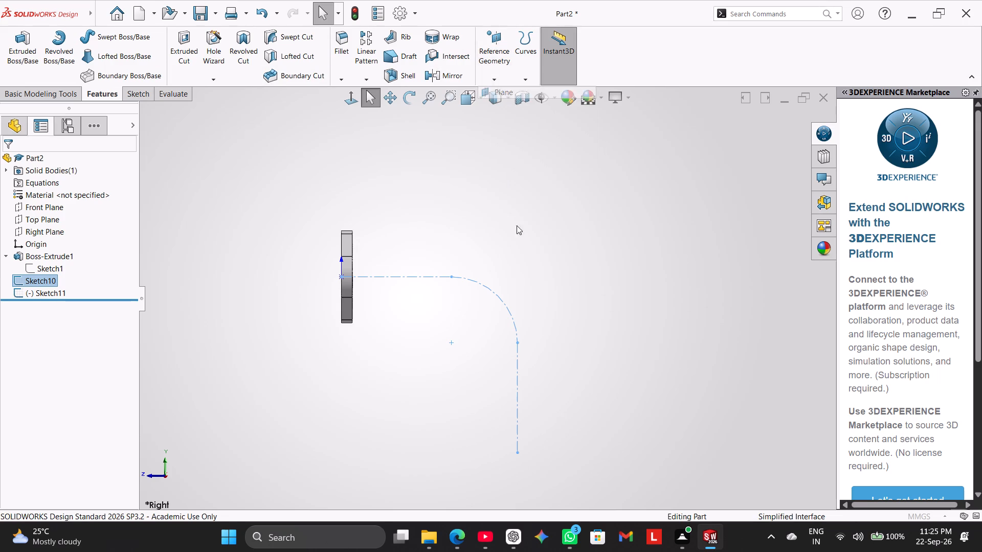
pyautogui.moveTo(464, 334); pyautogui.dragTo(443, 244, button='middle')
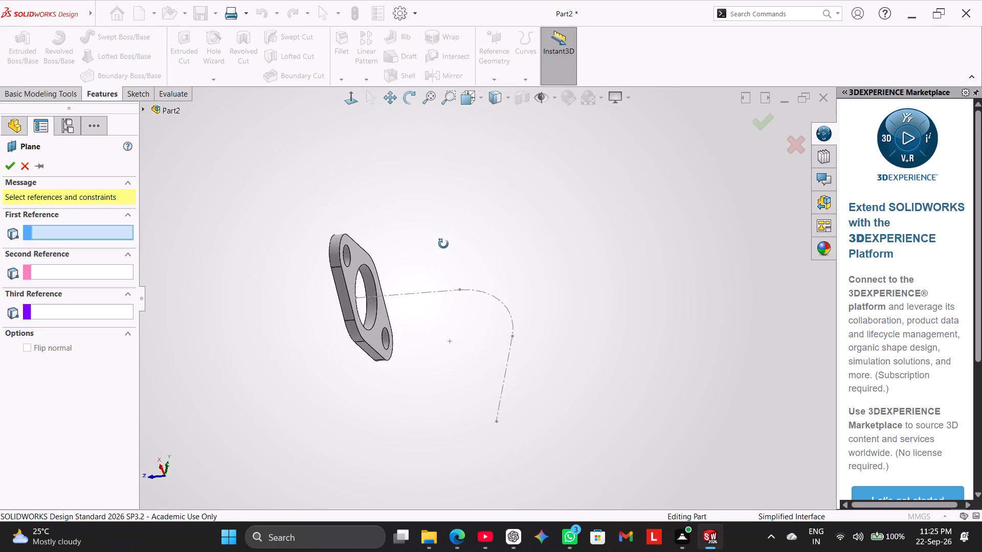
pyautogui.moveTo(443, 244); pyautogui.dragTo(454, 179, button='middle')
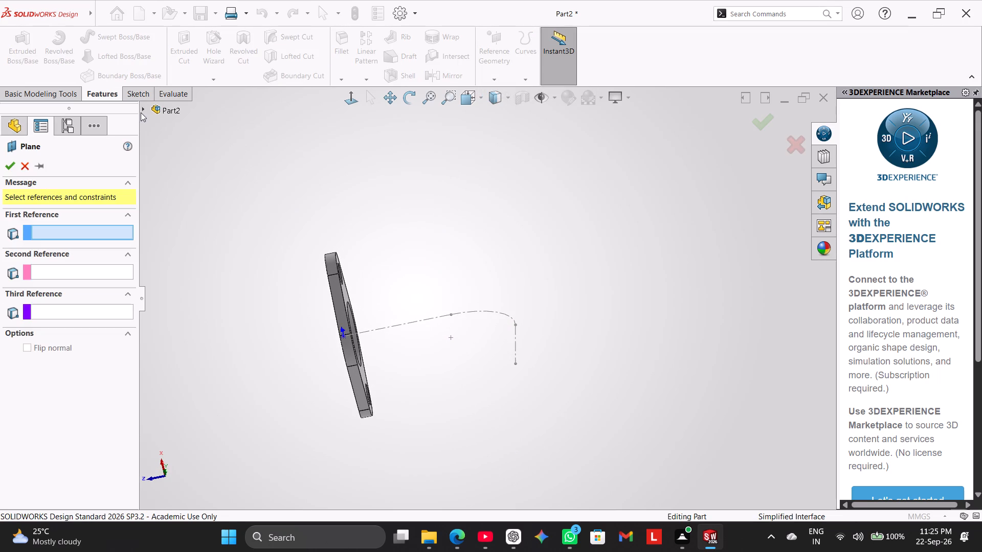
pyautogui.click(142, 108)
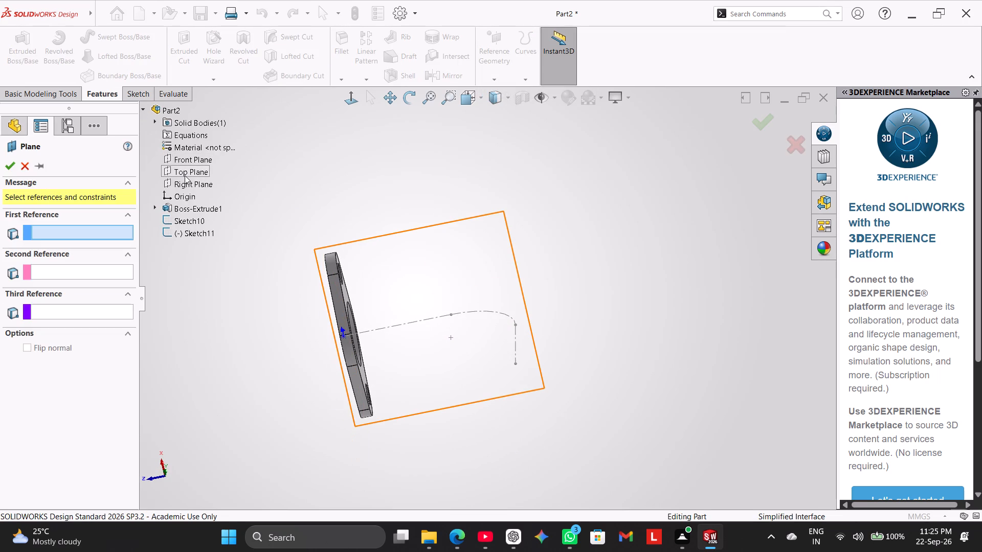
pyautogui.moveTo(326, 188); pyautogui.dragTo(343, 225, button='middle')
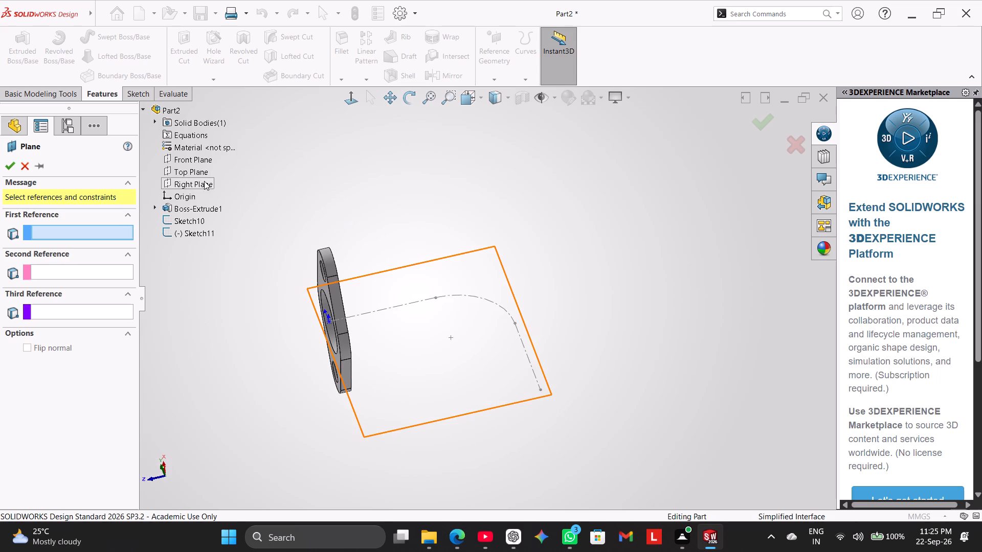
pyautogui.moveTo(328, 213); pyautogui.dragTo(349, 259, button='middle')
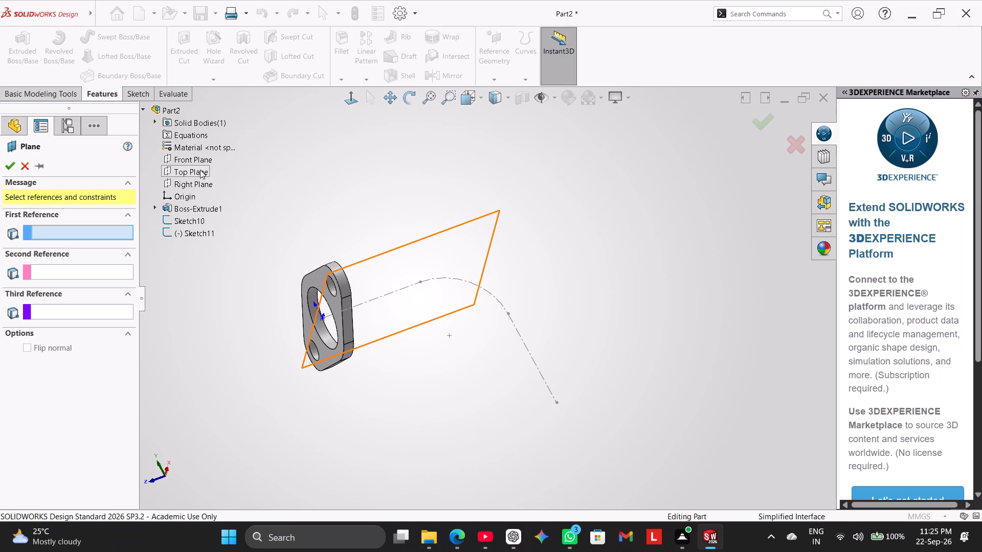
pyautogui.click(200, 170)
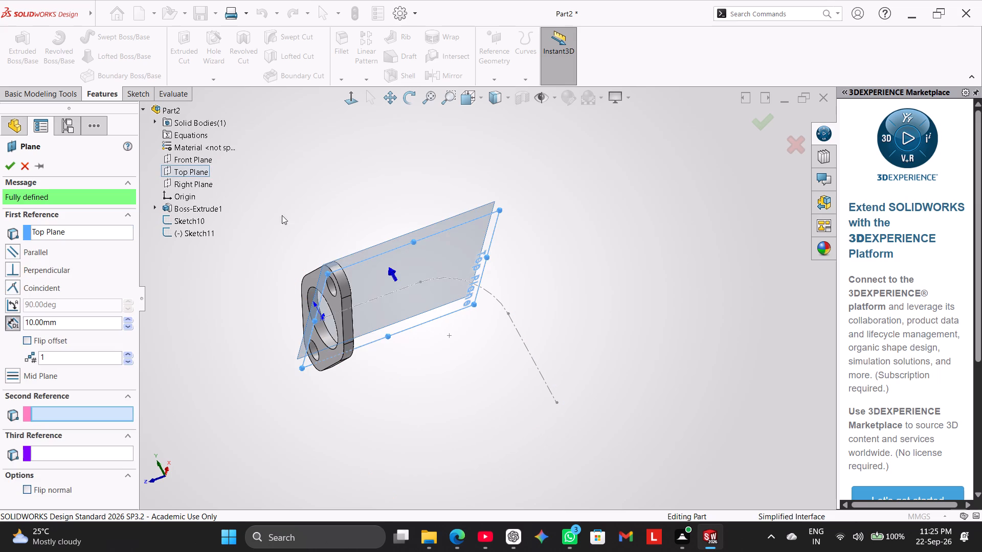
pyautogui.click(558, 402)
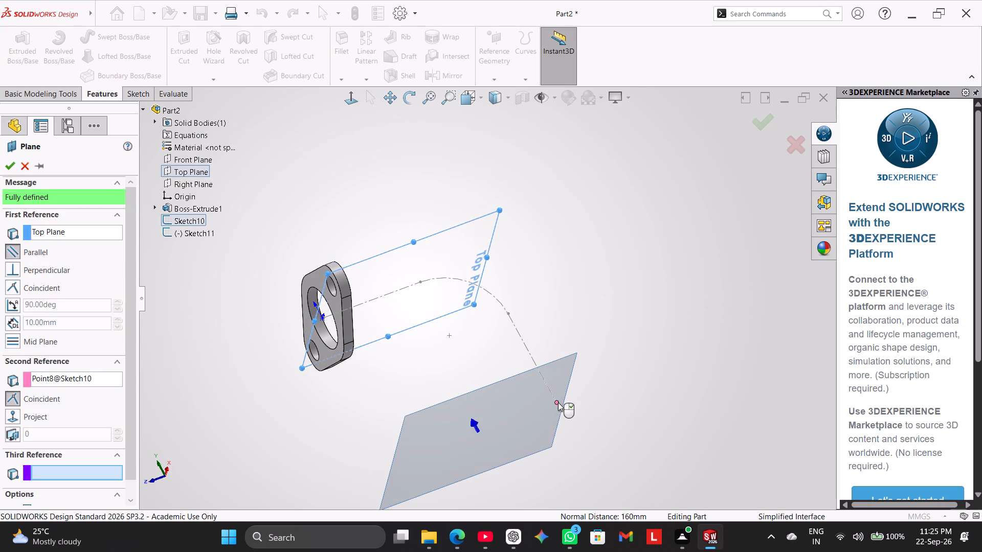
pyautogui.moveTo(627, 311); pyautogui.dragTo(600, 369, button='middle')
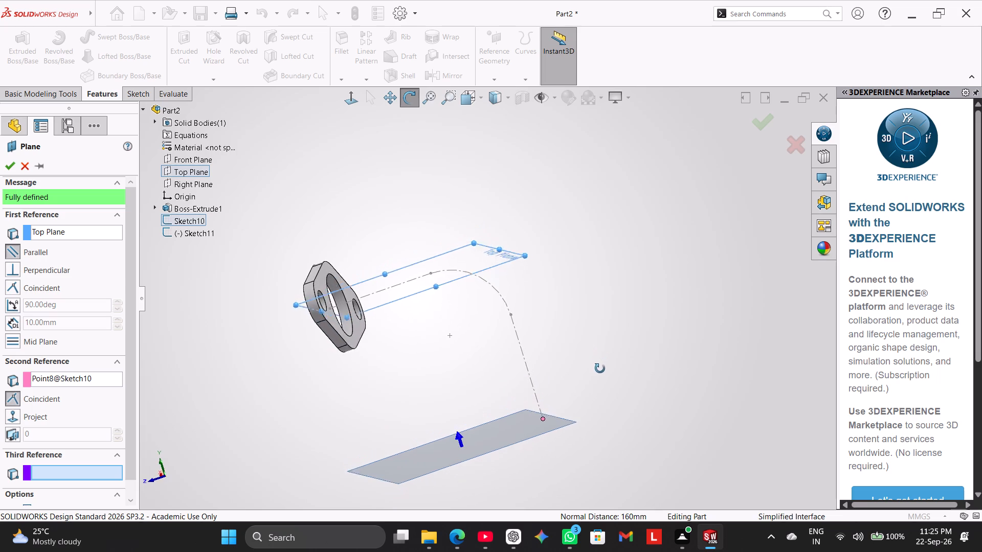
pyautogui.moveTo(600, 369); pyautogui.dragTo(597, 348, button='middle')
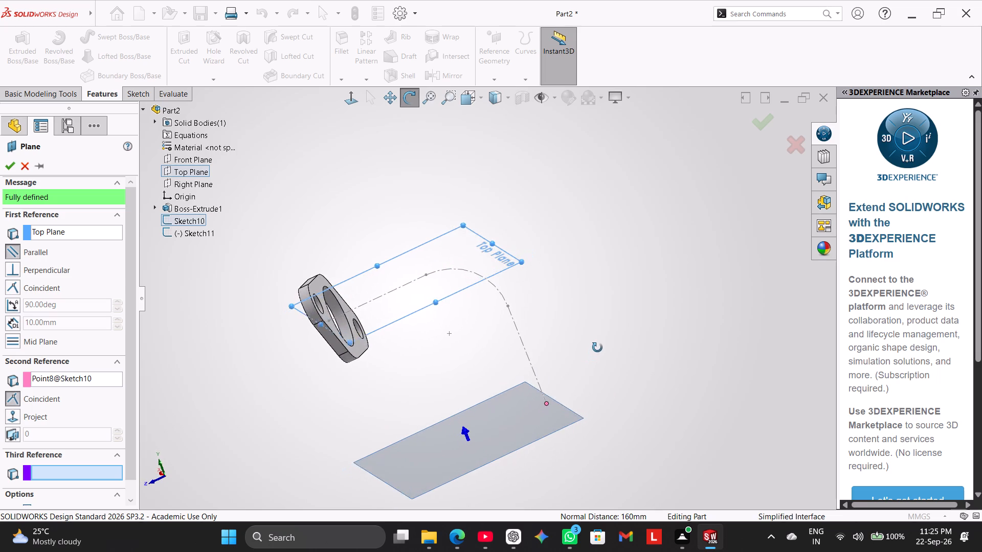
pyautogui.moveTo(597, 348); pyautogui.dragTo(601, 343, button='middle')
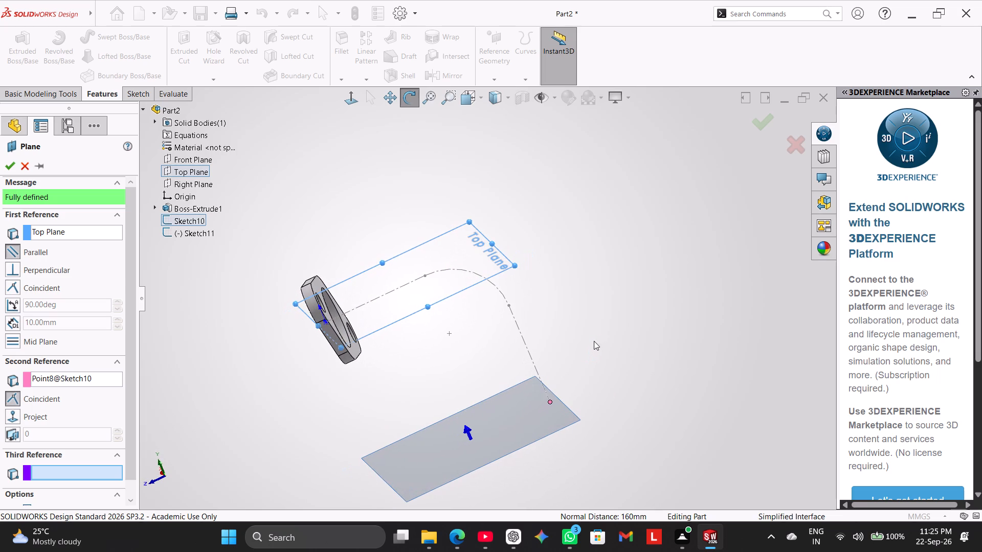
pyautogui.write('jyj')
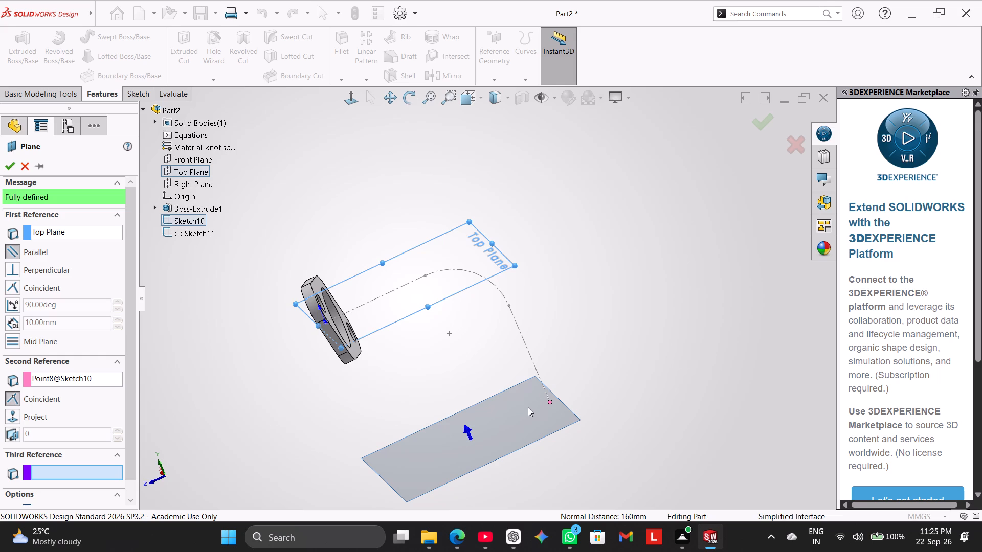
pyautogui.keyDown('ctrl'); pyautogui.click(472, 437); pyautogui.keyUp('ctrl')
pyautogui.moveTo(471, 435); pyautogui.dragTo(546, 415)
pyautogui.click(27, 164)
# Create a reference plane coincident with the path's free endpoint and perpendicular to both the Front Plane and the Right Plane.
pyautogui.click(500, 82)
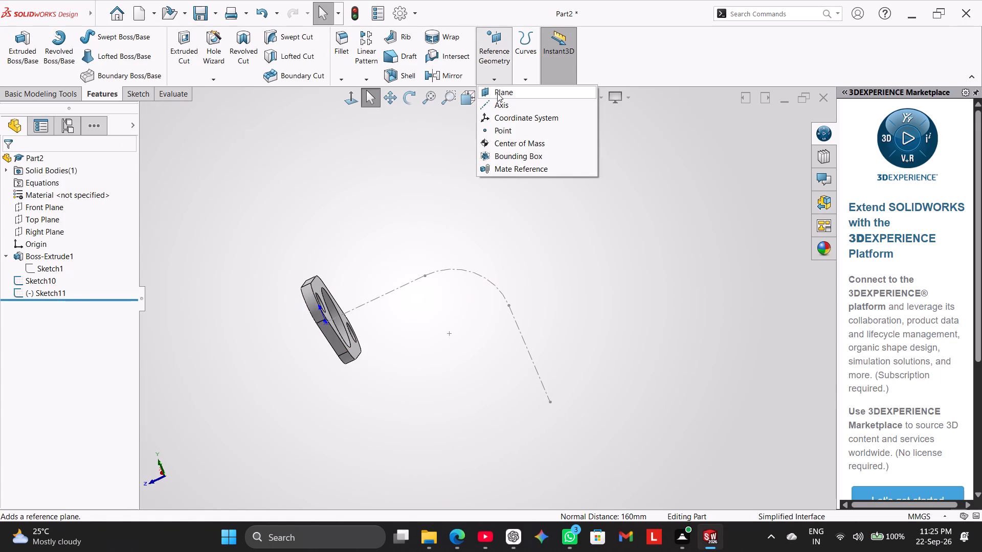
pyautogui.click(497, 92)
pyautogui.click(552, 403)
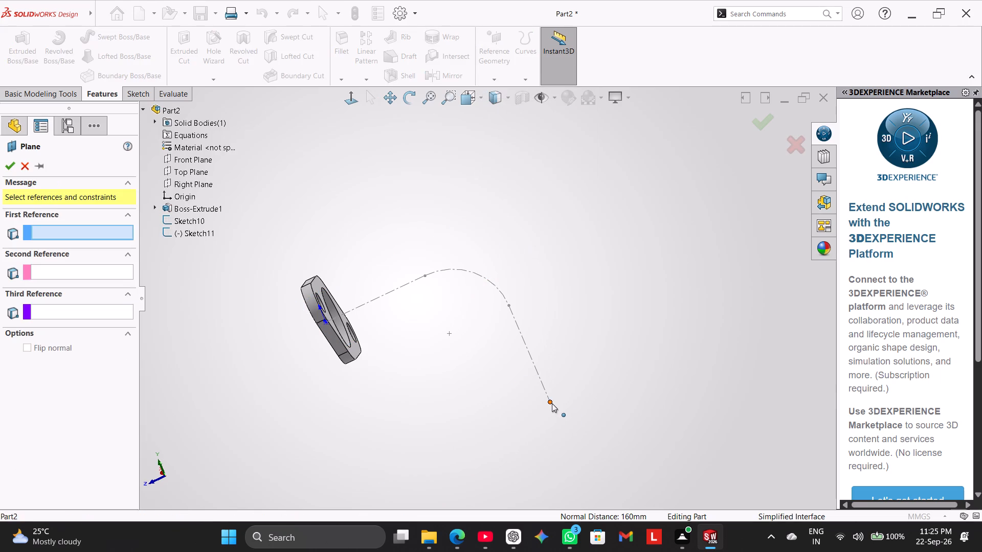
pyautogui.click(198, 163)
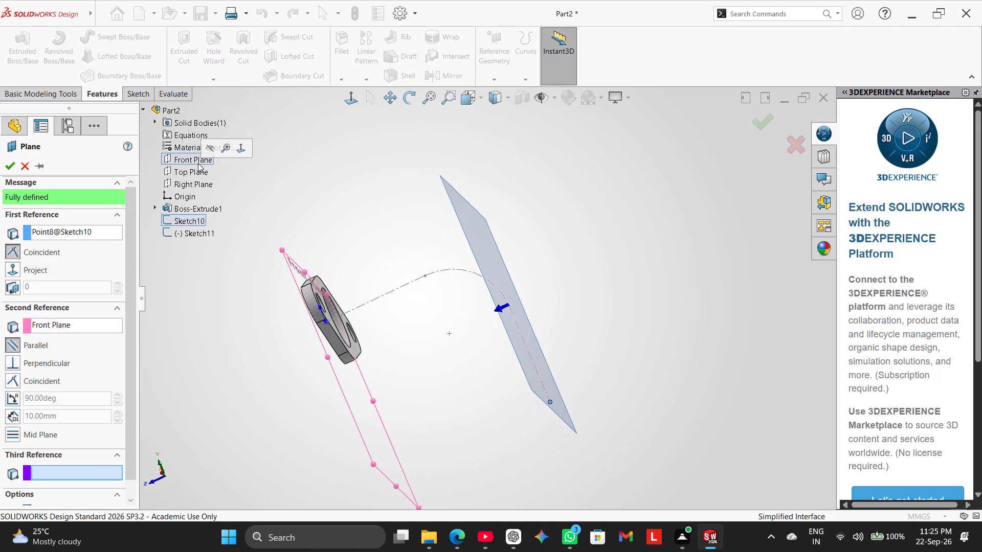
pyautogui.click(198, 172)
pyautogui.moveTo(551, 249); pyautogui.dragTo(581, 274, button='middle')
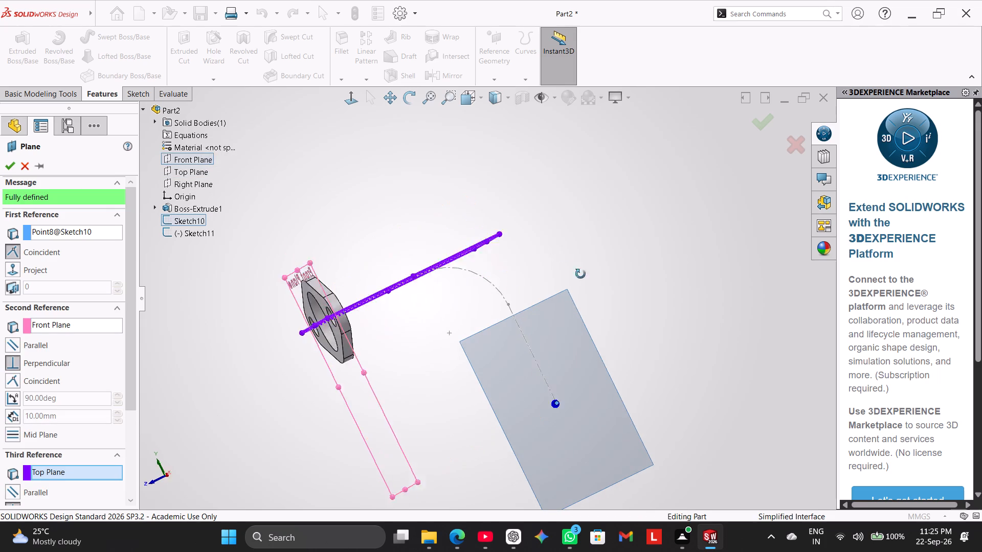
pyautogui.moveTo(581, 274); pyautogui.dragTo(570, 331, button='middle')
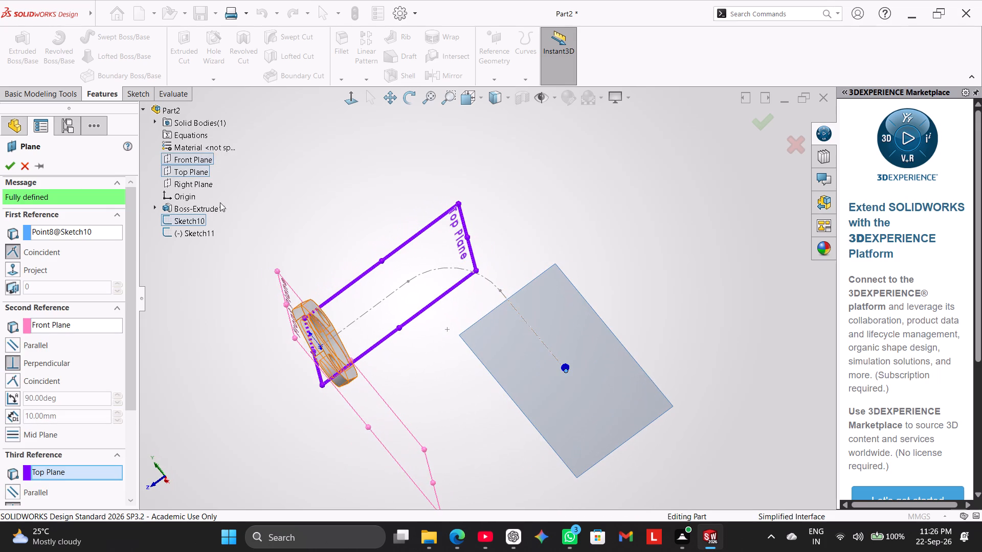
pyautogui.click(204, 187)
pyautogui.moveTo(659, 444); pyautogui.dragTo(612, 372, button='middle')
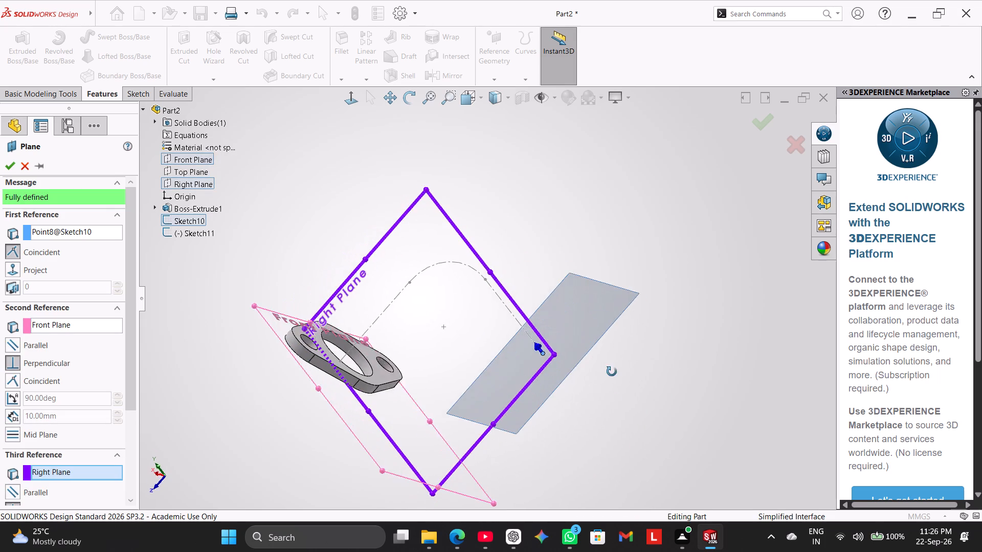
pyautogui.moveTo(612, 372); pyautogui.dragTo(644, 312, button='middle')
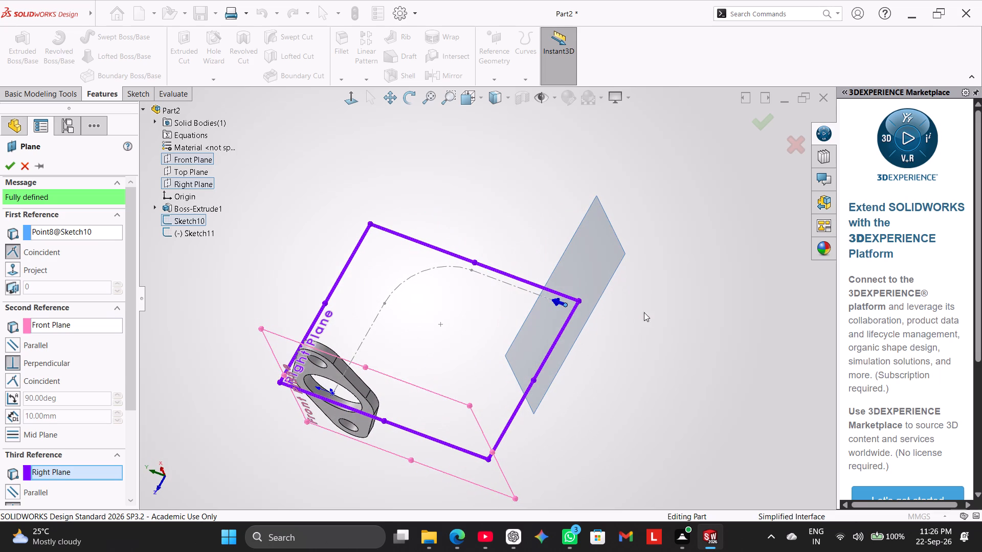
pyautogui.click(14, 162)
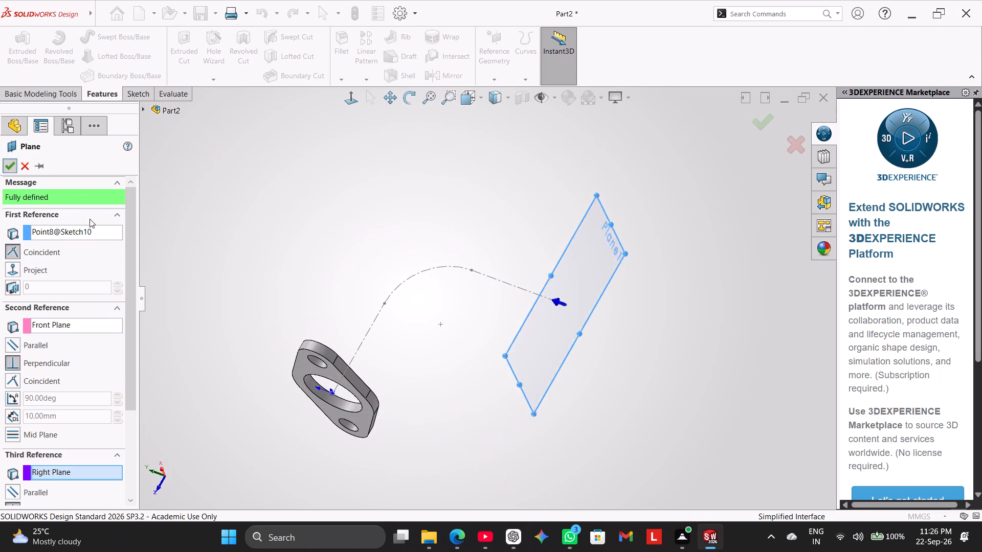
# Start a new sketch on the reference plane at the path's end.
pyautogui.middleClick(626, 364)
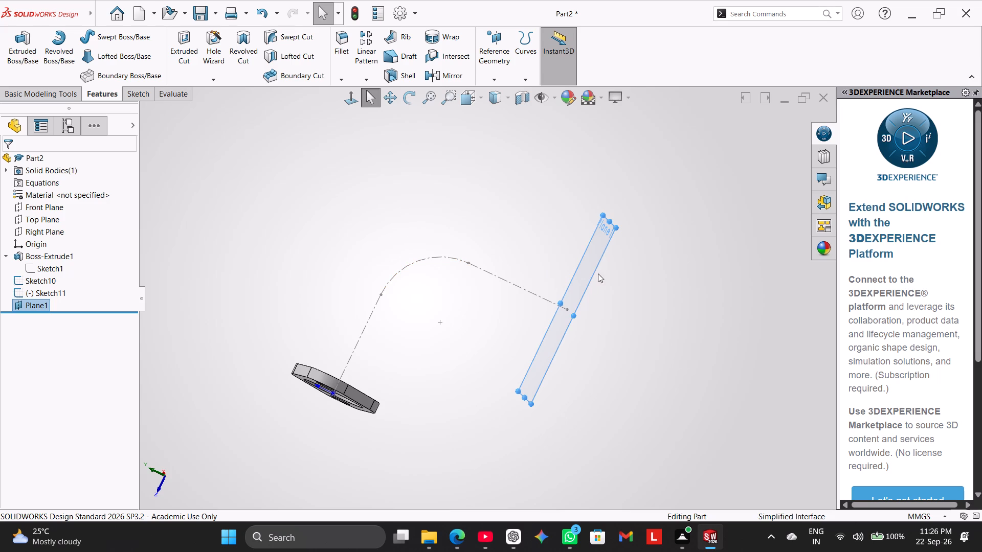
pyautogui.rightClick(596, 247)
pyautogui.click(621, 232)
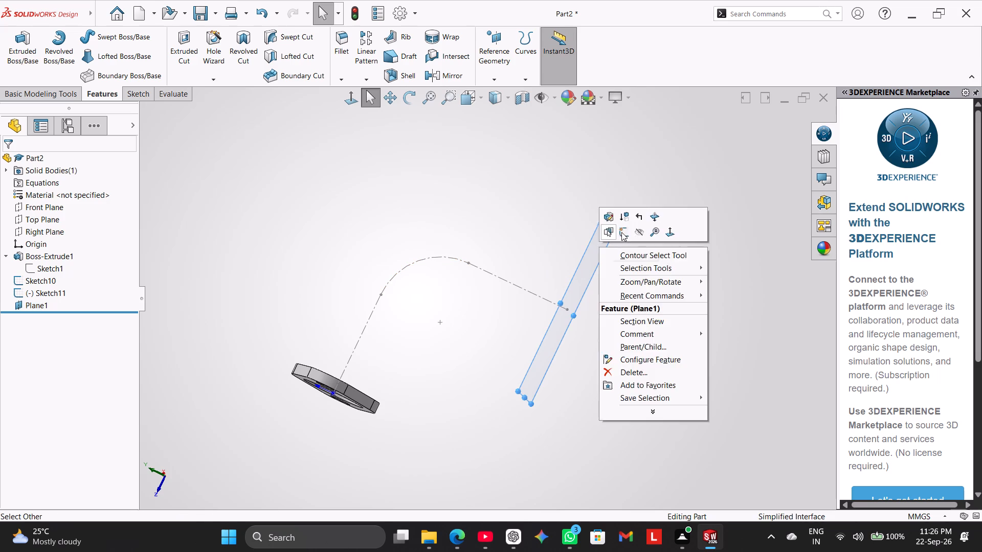
pyautogui.click(621, 268)
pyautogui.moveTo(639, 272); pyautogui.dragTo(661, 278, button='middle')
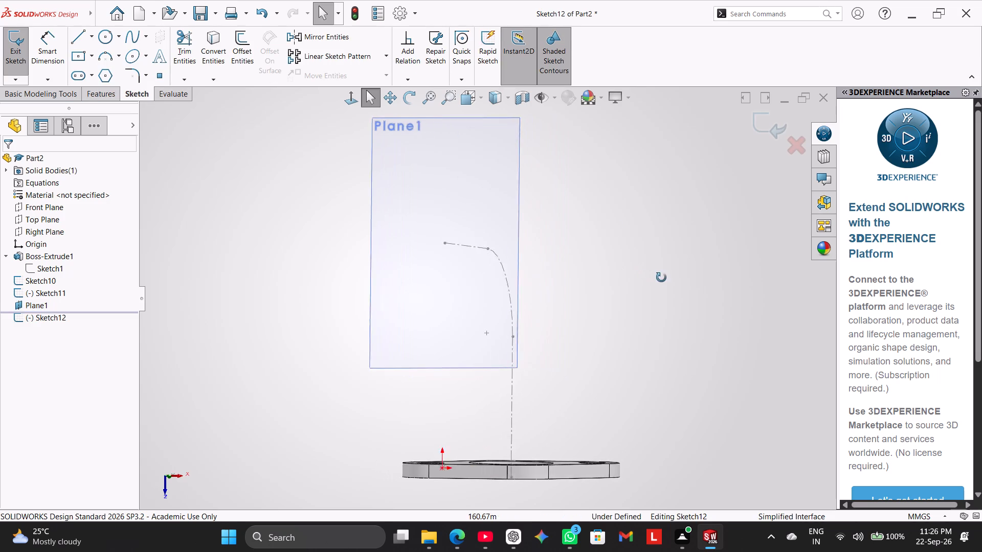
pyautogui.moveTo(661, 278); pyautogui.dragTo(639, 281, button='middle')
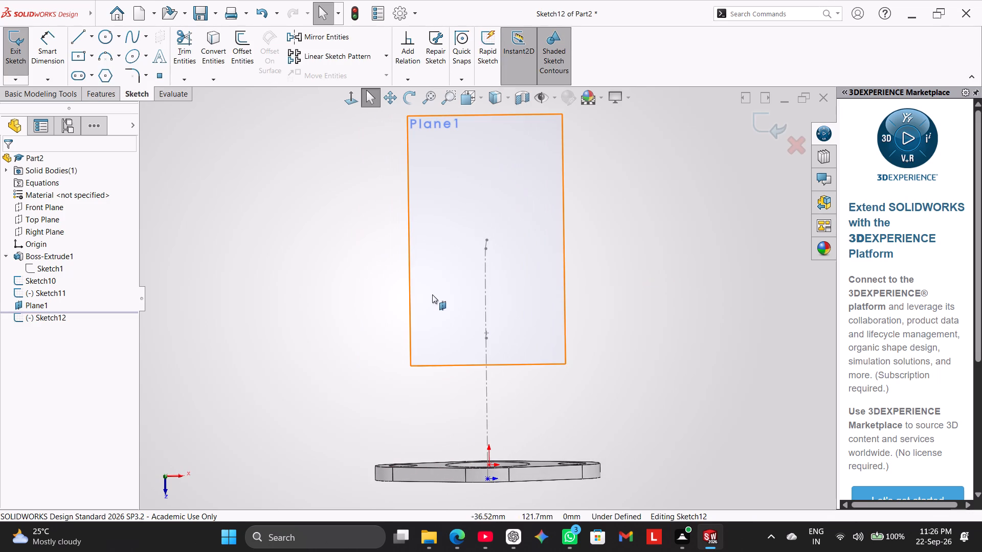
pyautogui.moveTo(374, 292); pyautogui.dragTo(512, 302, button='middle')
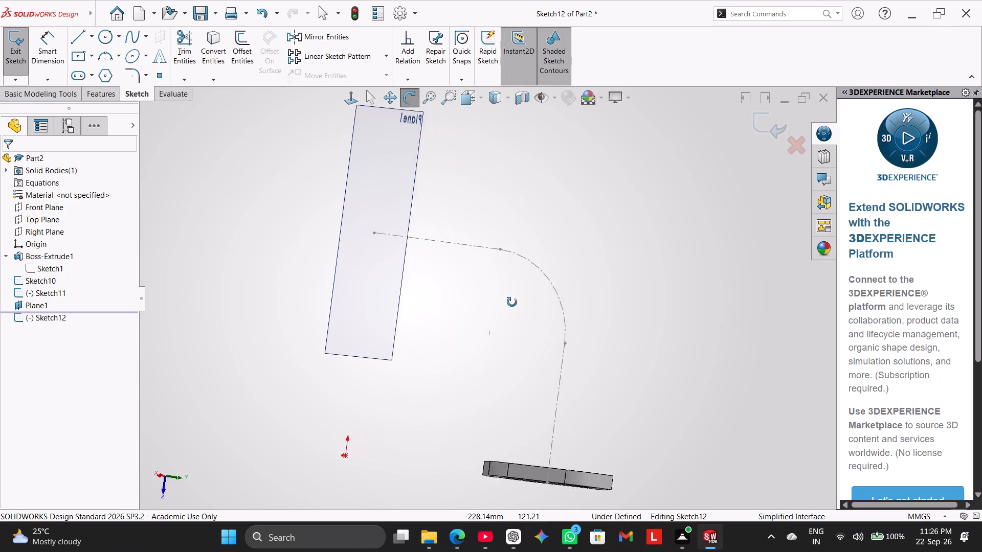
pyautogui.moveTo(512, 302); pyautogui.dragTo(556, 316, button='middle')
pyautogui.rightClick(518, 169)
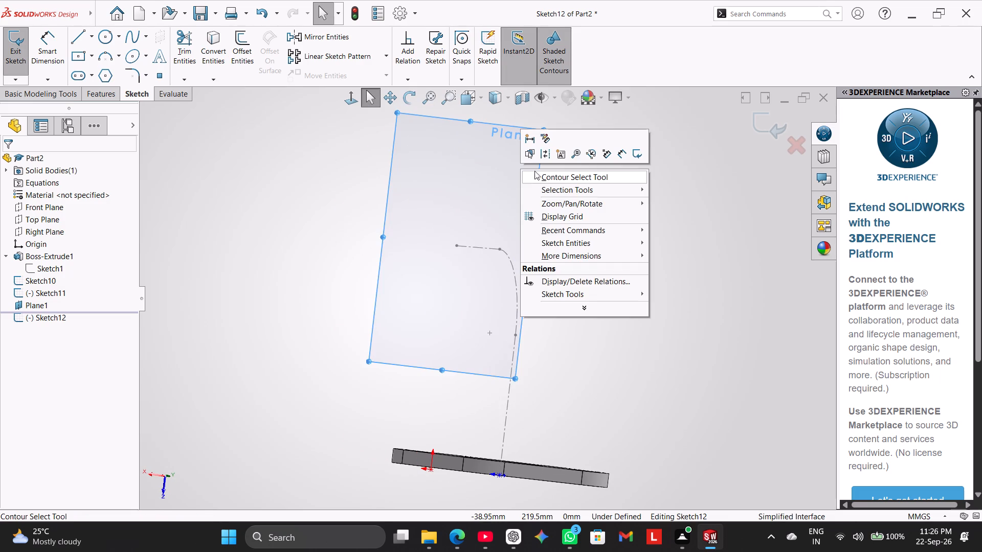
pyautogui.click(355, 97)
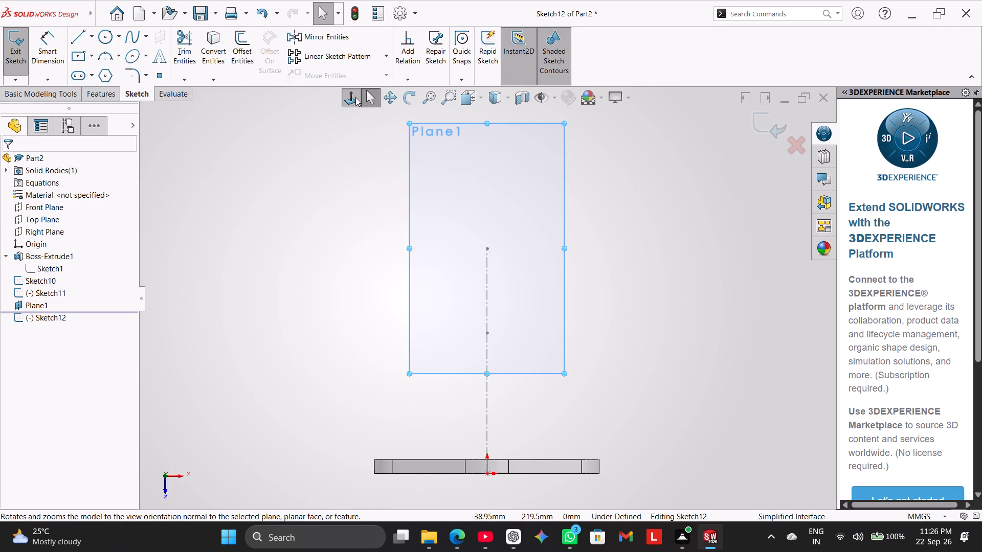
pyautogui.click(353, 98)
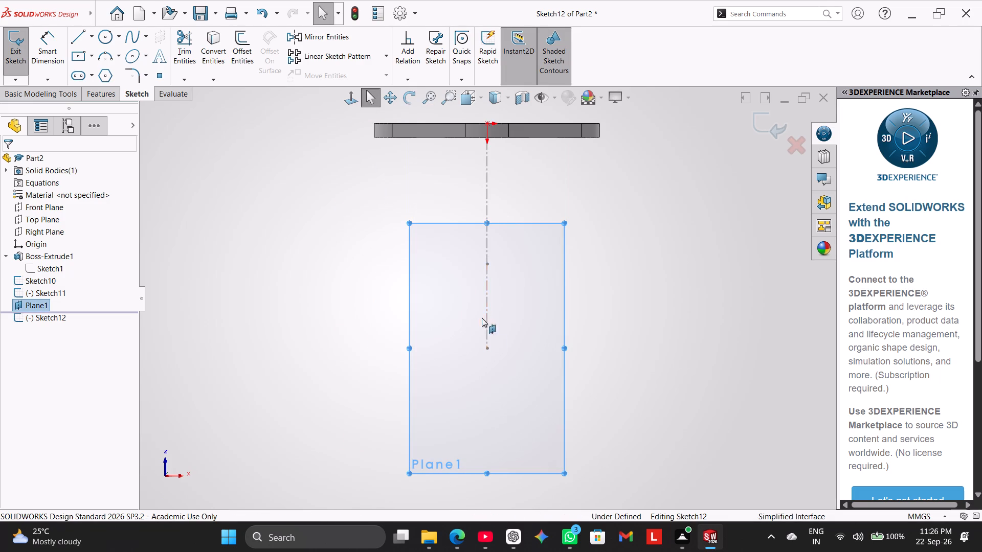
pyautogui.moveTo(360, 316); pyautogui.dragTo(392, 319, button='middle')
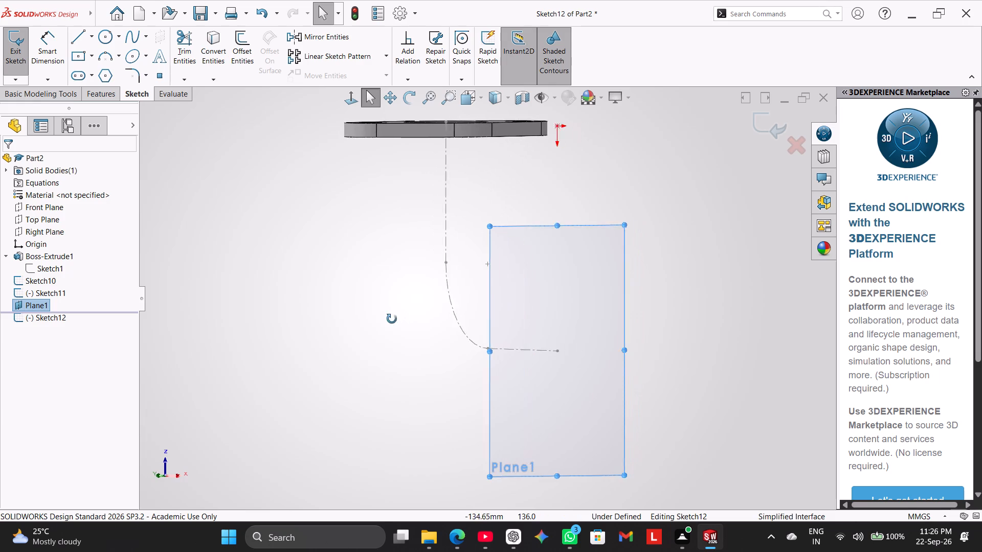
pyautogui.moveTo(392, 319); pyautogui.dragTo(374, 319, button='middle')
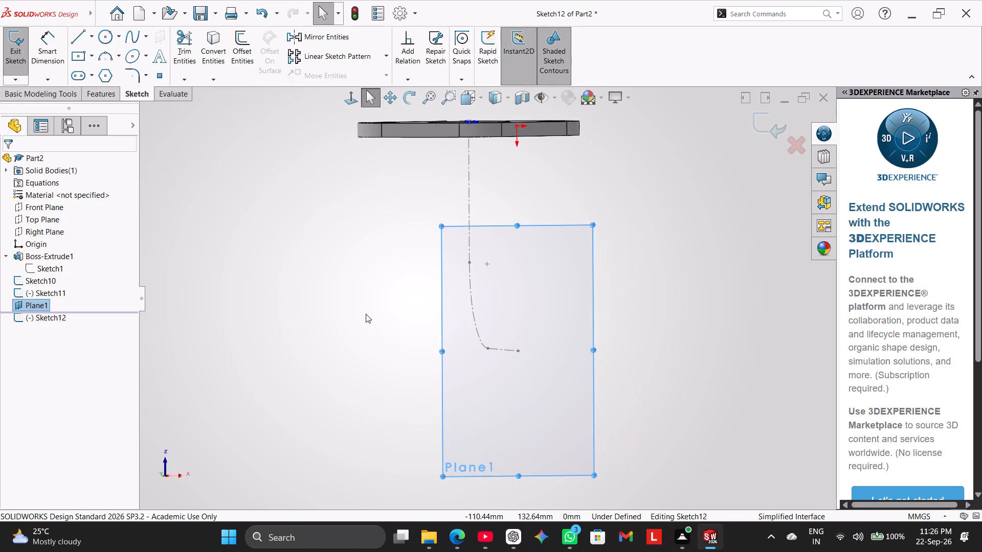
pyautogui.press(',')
# Sketch a circle centred on the path's endpoint, extending slightly beyond the long sides of the reference plane's outline.
pyautogui.click(350, 98)
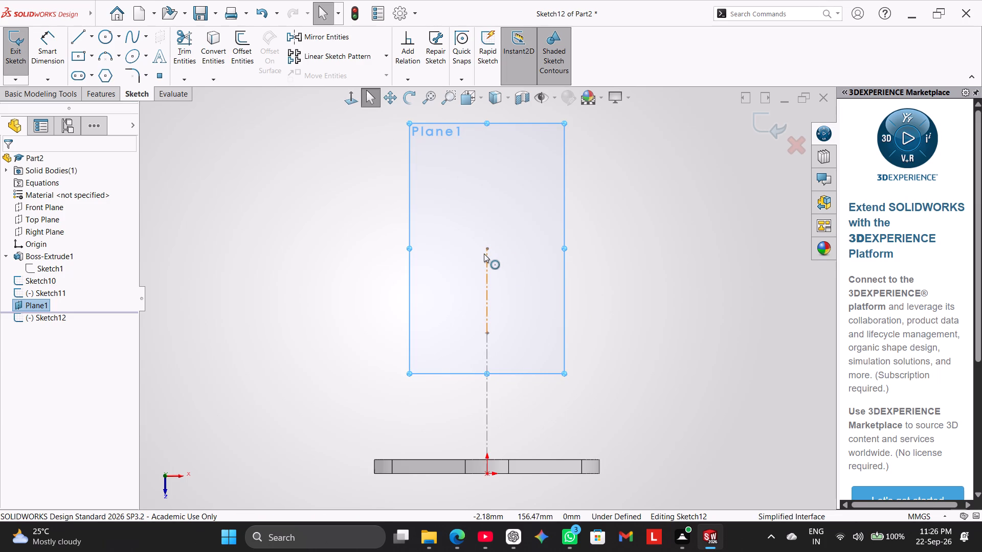
pyautogui.scroll(-1, 484, 254)
pyautogui.click(106, 35)
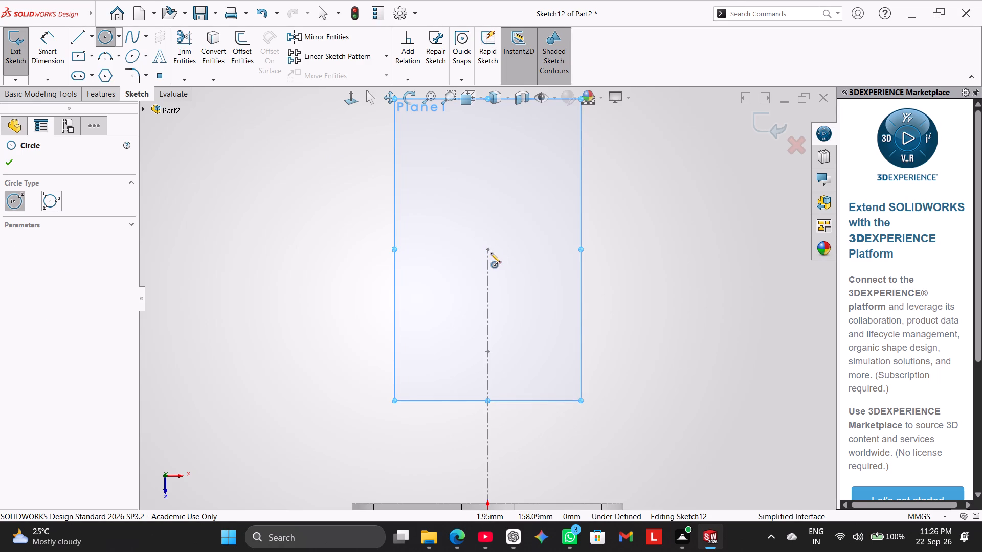
pyautogui.moveTo(294, 259); pyautogui.dragTo(320, 277, button='middle')
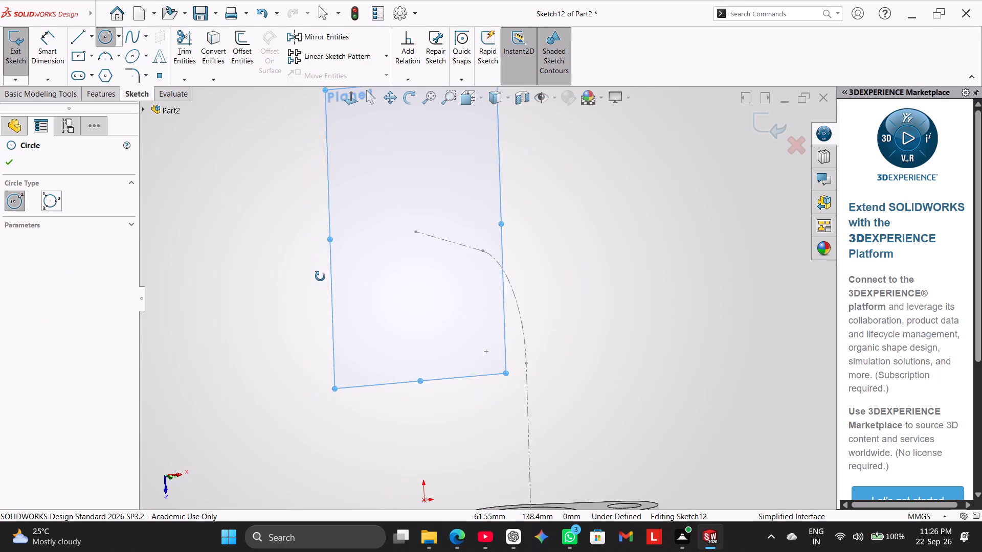
pyautogui.moveTo(320, 277); pyautogui.dragTo(415, 275, button='middle')
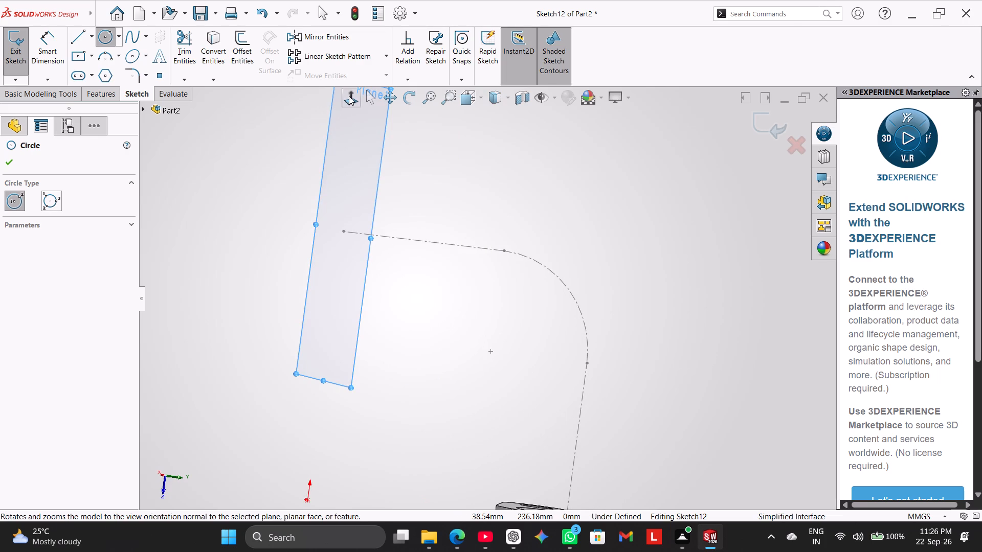
pyautogui.click(349, 96)
pyautogui.moveTo(345, 229); pyautogui.dragTo(393, 234, button='middle')
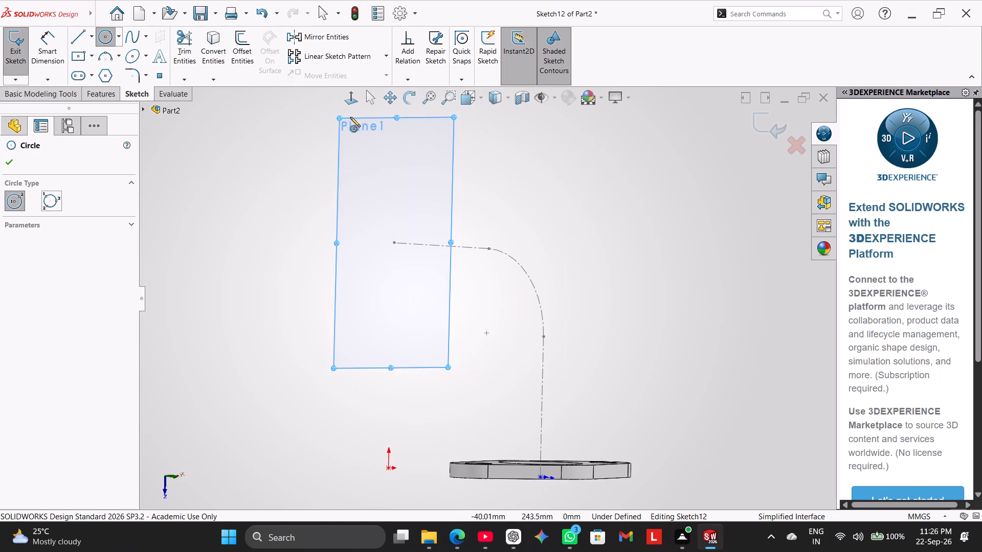
pyautogui.click(348, 102)
pyautogui.click(348, 102)
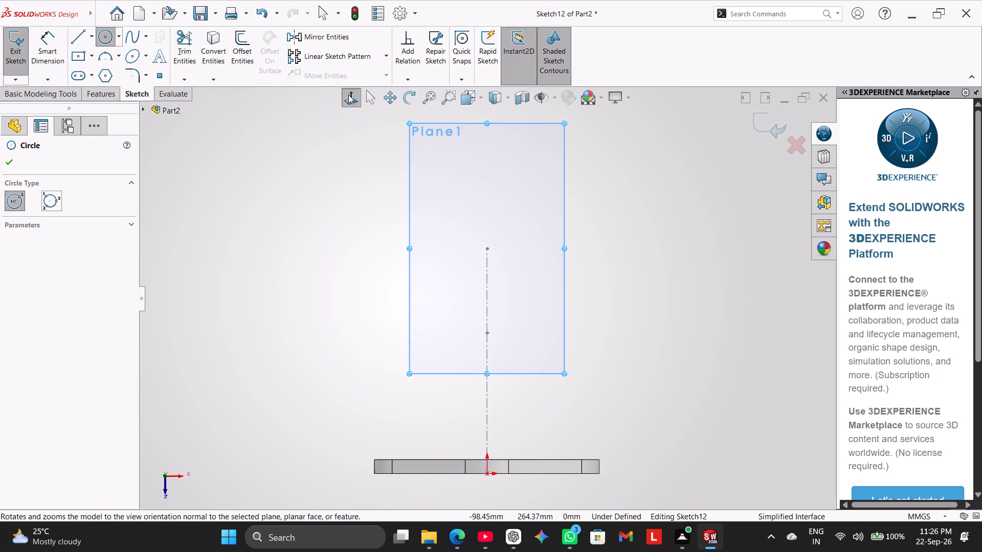
pyautogui.click(348, 95)
pyautogui.moveTo(643, 254); pyautogui.dragTo(669, 255, button='middle')
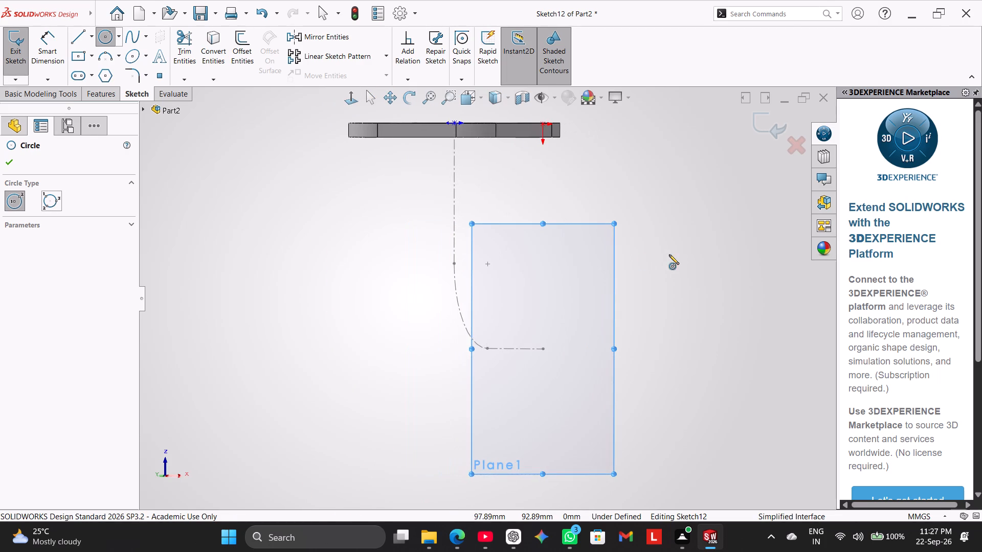
pyautogui.click(349, 99)
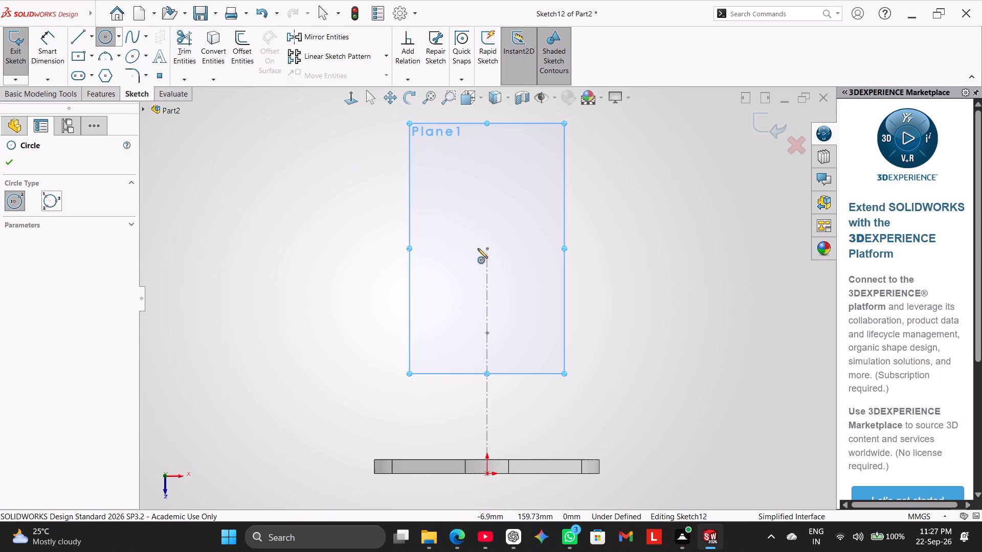
pyautogui.moveTo(353, 221); pyautogui.dragTo(397, 234, button='middle')
pyautogui.click(349, 100)
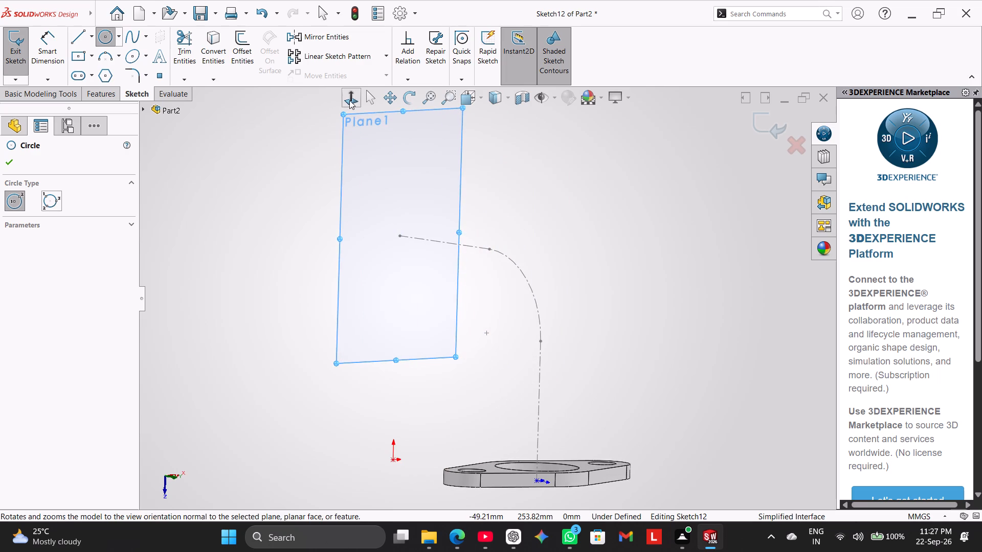
pyautogui.moveTo(605, 184); pyautogui.dragTo(608, 205, button='middle')
pyautogui.click(344, 97)
pyautogui.click(344, 97)
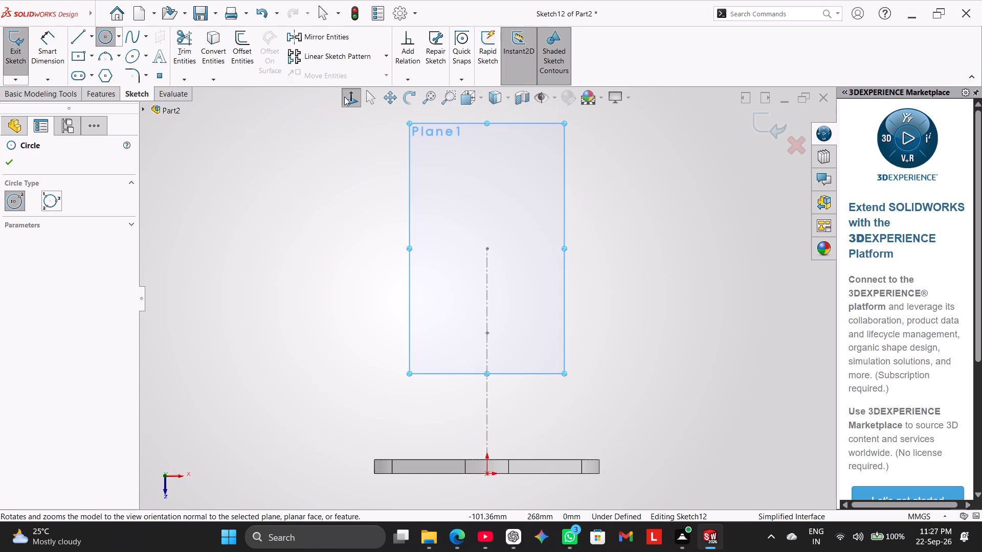
pyautogui.click(353, 99)
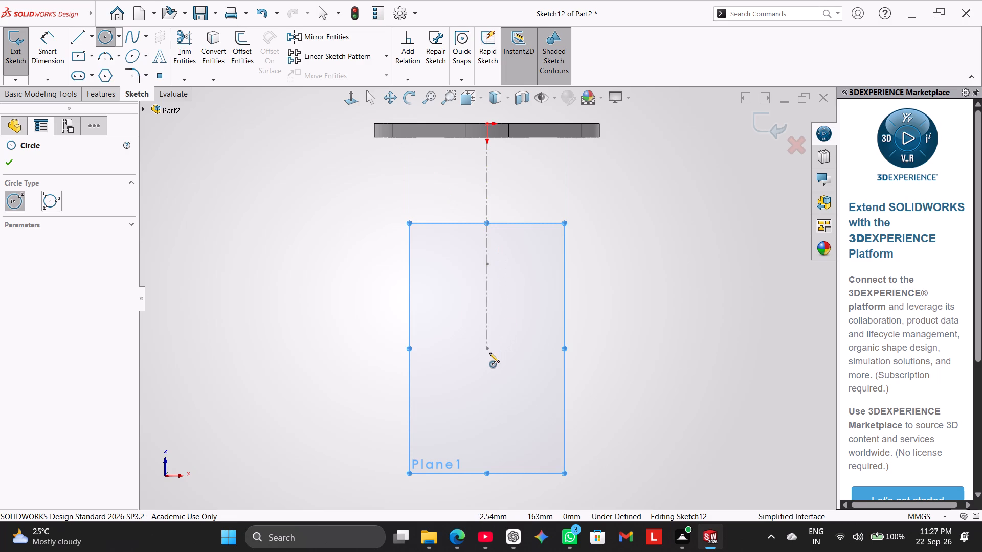
pyautogui.click(487, 350)
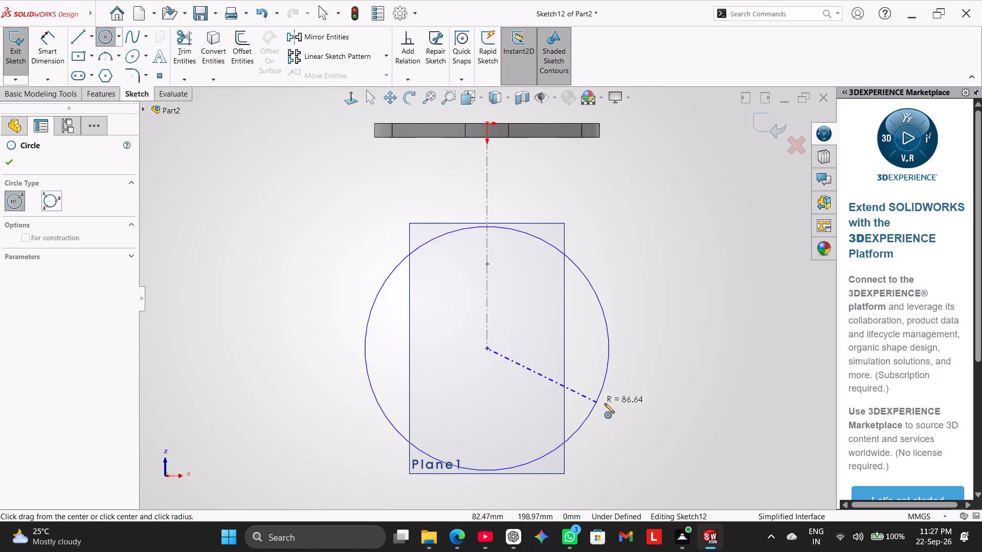
pyautogui.click(577, 374)
pyautogui.rightClick(619, 309)
pyautogui.click(635, 317)
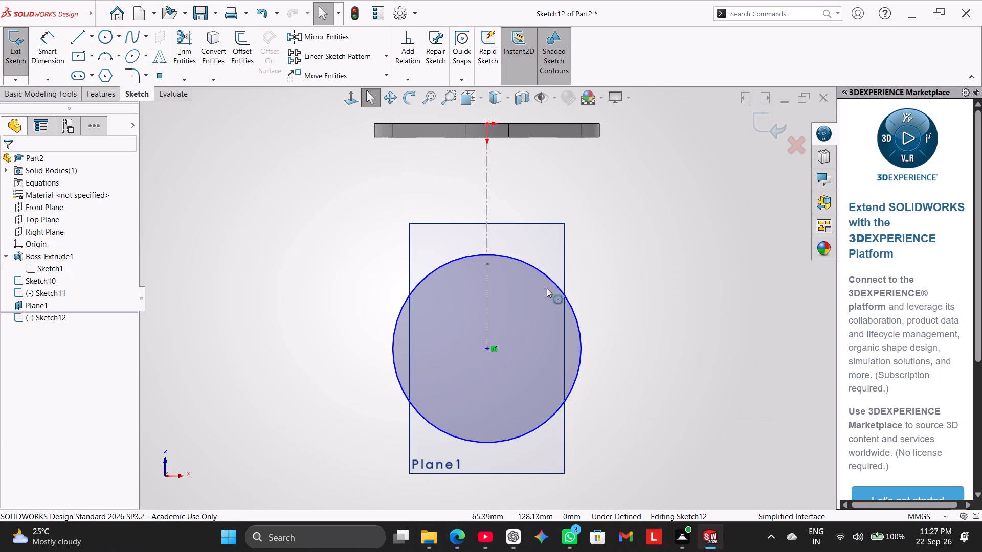
# Sketch a vertical centreline about 210 mm long through the circle's centre, extending past the circle at both ends.
pyautogui.moveTo(275, 178); pyautogui.dragTo(330, 208, button='middle')
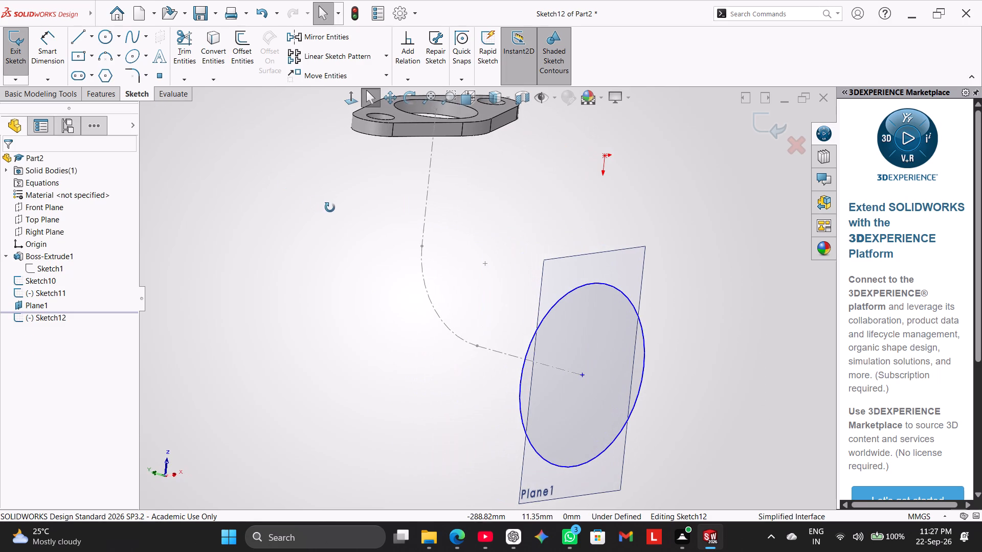
pyautogui.moveTo(330, 208); pyautogui.dragTo(329, 208, button='middle')
pyautogui.click(349, 99)
pyautogui.click(346, 99)
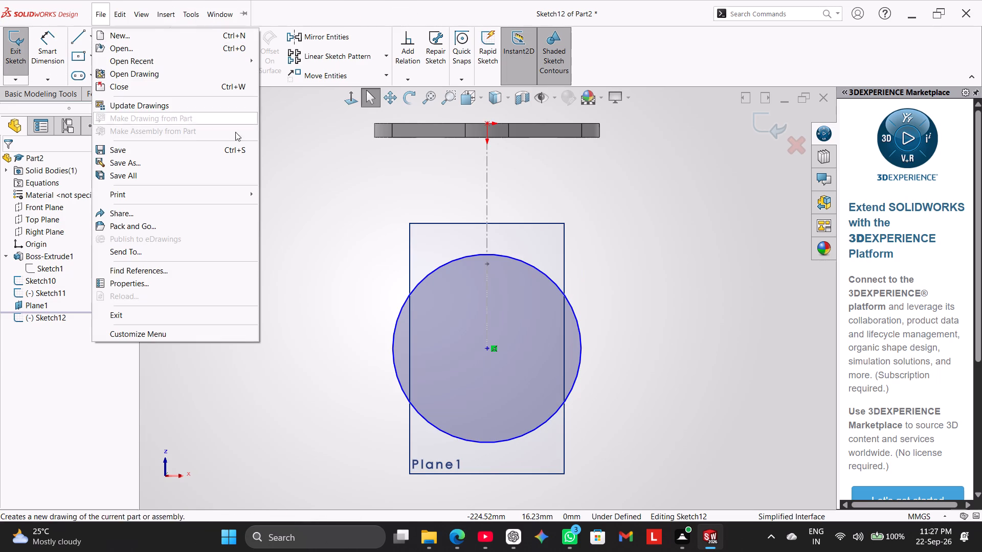
pyautogui.click(285, 154)
pyautogui.click(93, 38)
pyautogui.click(106, 65)
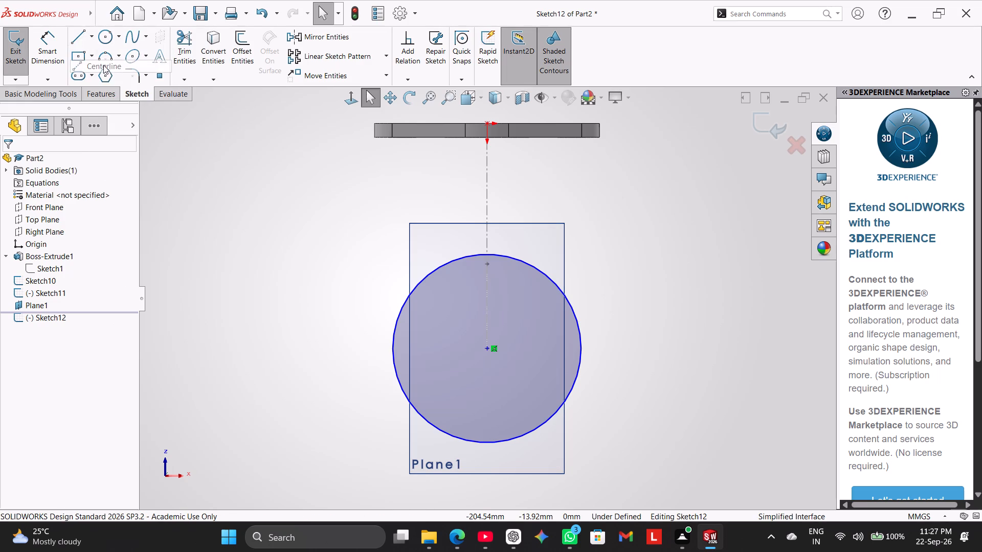
pyautogui.click(486, 189)
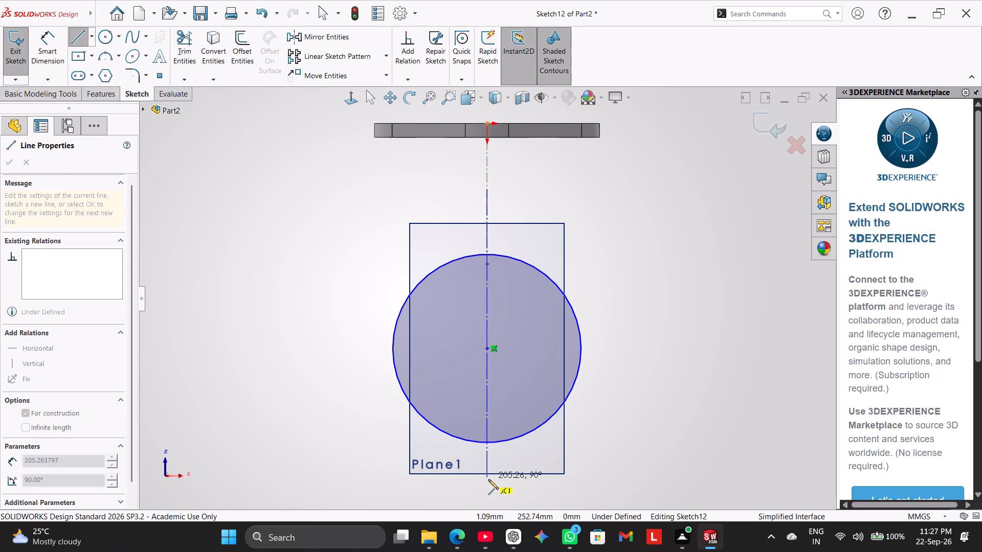
pyautogui.click(486, 489)
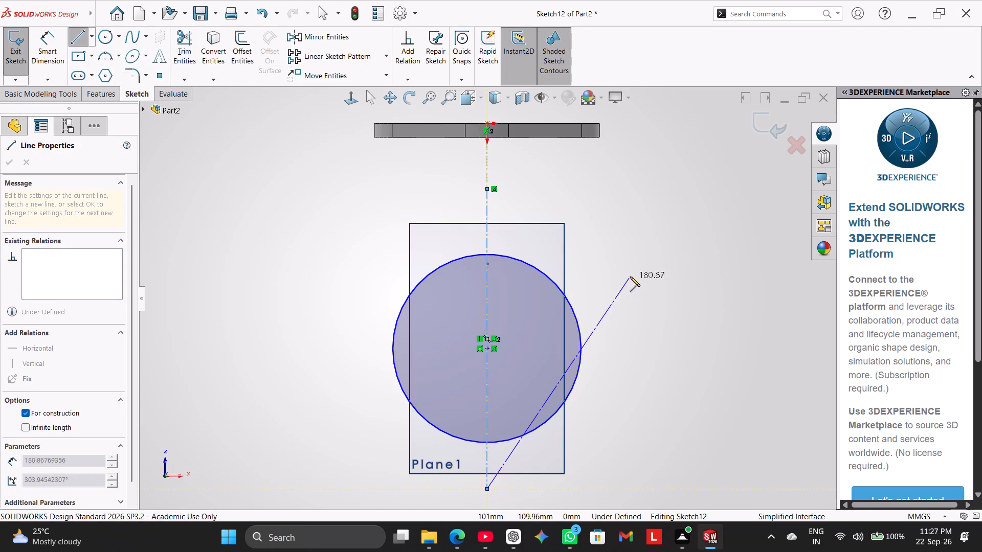
pyautogui.rightClick(630, 276)
pyautogui.click(642, 282)
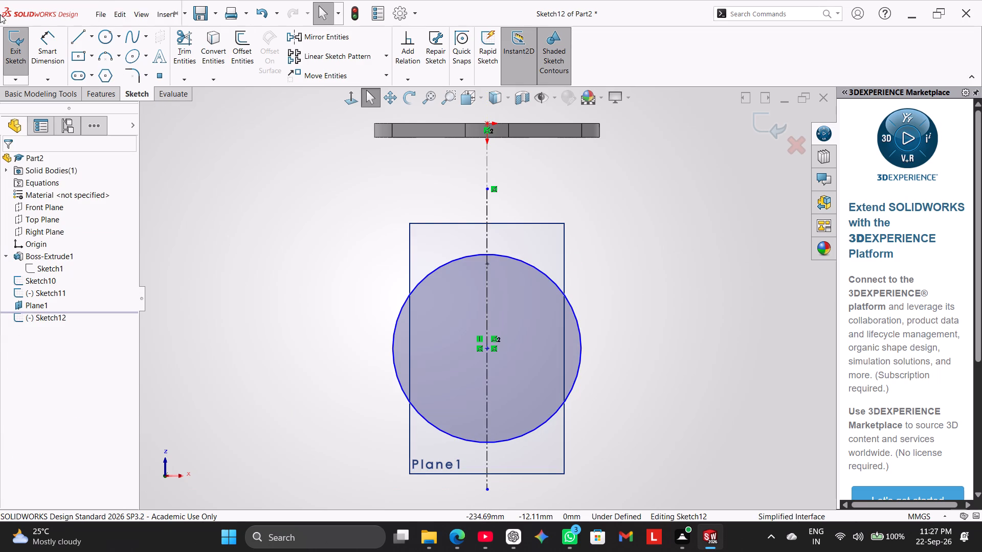
# Sketch a horizontal centreline about 350 mm long through the circle's centre, extending past the circle on both sides.
pyautogui.click(93, 35)
pyautogui.click(102, 64)
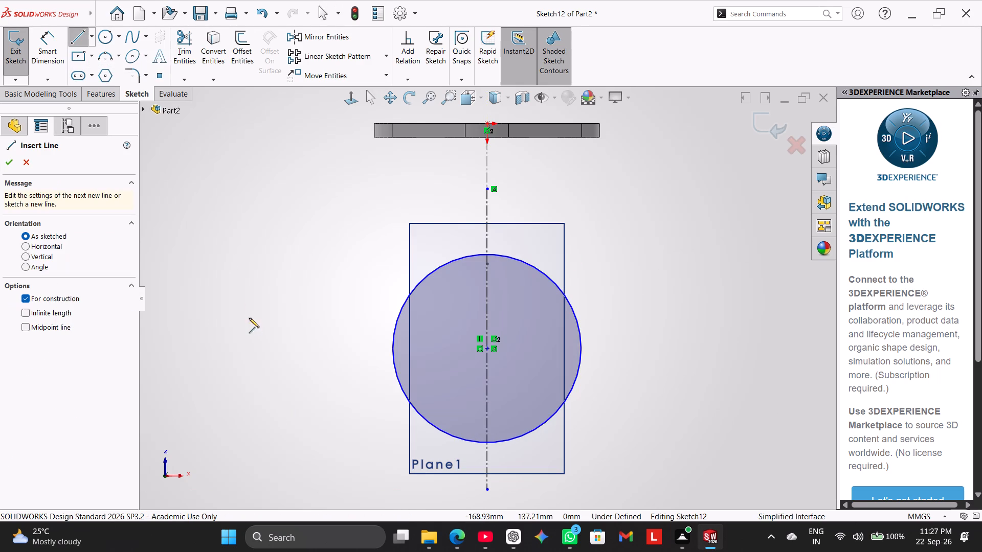
pyautogui.click(266, 346)
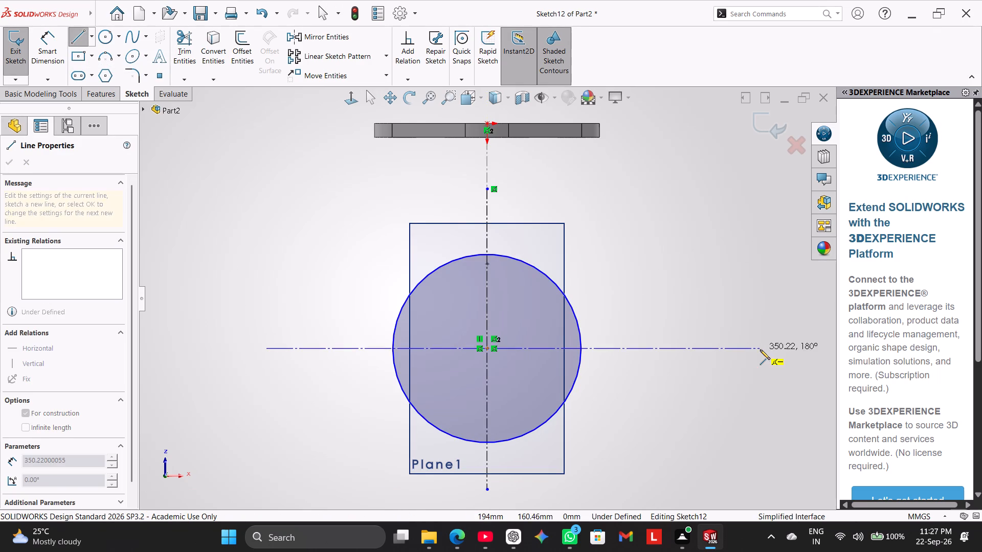
pyautogui.click(760, 350)
pyautogui.rightClick(744, 299)
pyautogui.click(766, 305)
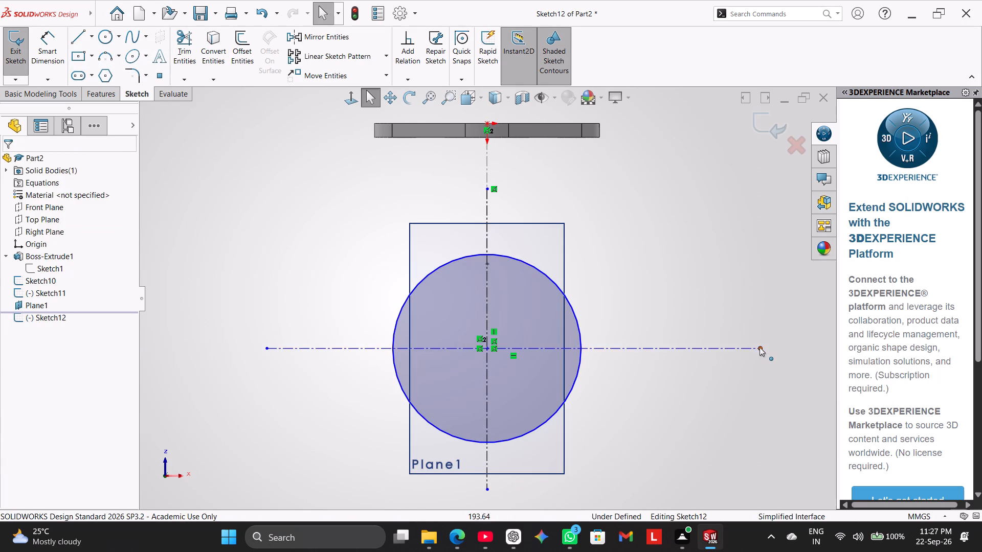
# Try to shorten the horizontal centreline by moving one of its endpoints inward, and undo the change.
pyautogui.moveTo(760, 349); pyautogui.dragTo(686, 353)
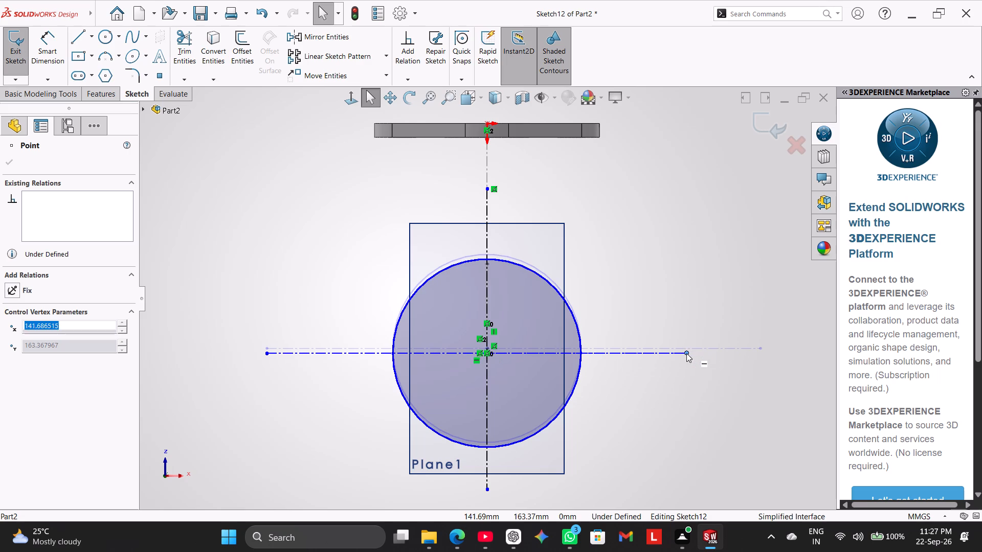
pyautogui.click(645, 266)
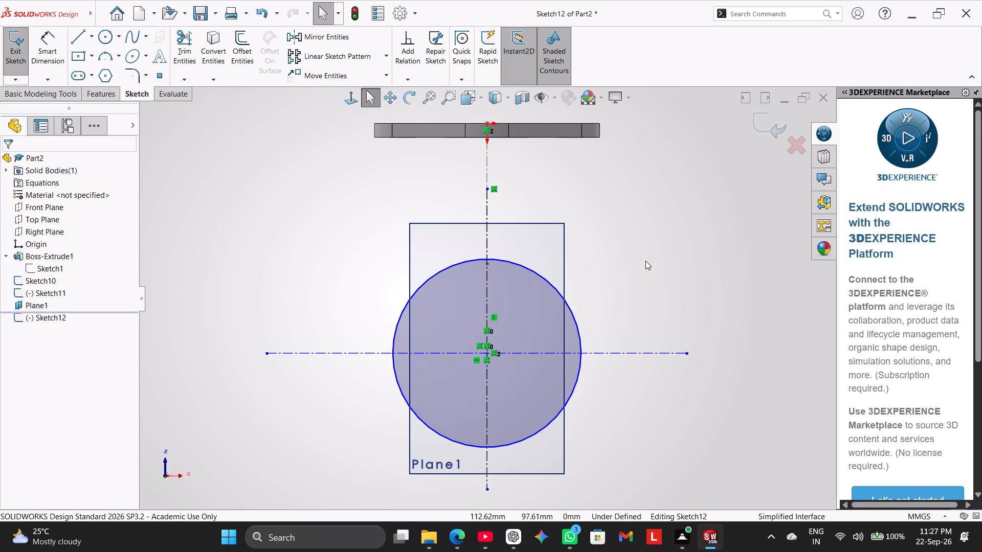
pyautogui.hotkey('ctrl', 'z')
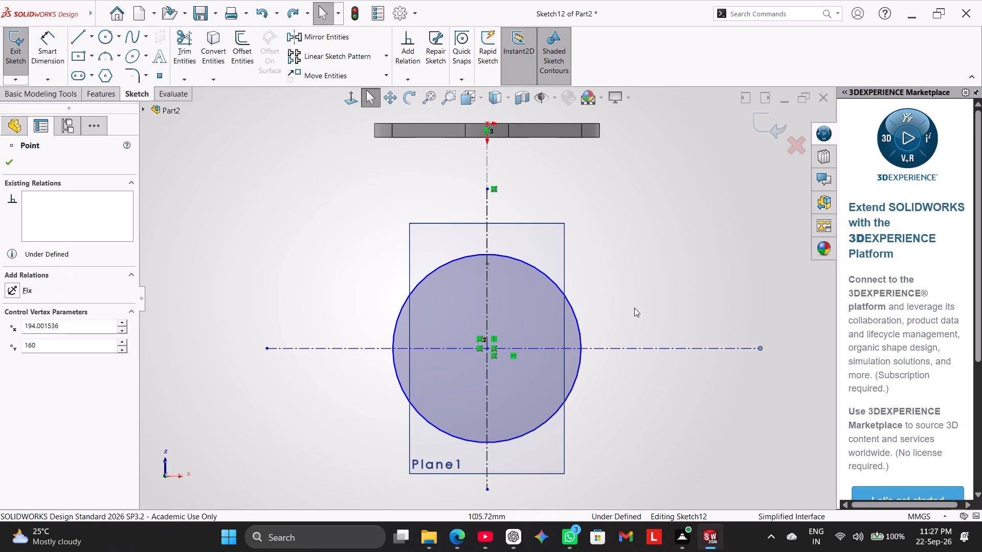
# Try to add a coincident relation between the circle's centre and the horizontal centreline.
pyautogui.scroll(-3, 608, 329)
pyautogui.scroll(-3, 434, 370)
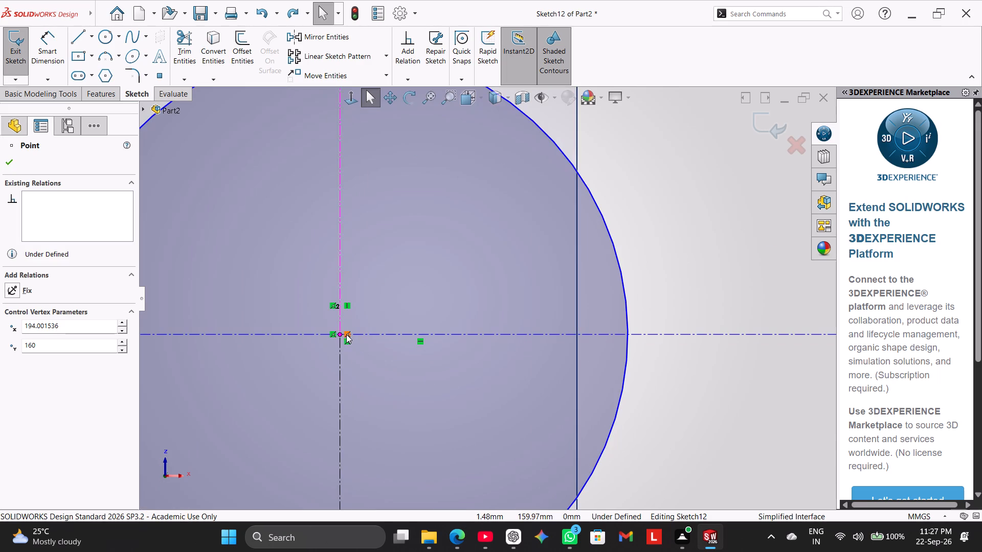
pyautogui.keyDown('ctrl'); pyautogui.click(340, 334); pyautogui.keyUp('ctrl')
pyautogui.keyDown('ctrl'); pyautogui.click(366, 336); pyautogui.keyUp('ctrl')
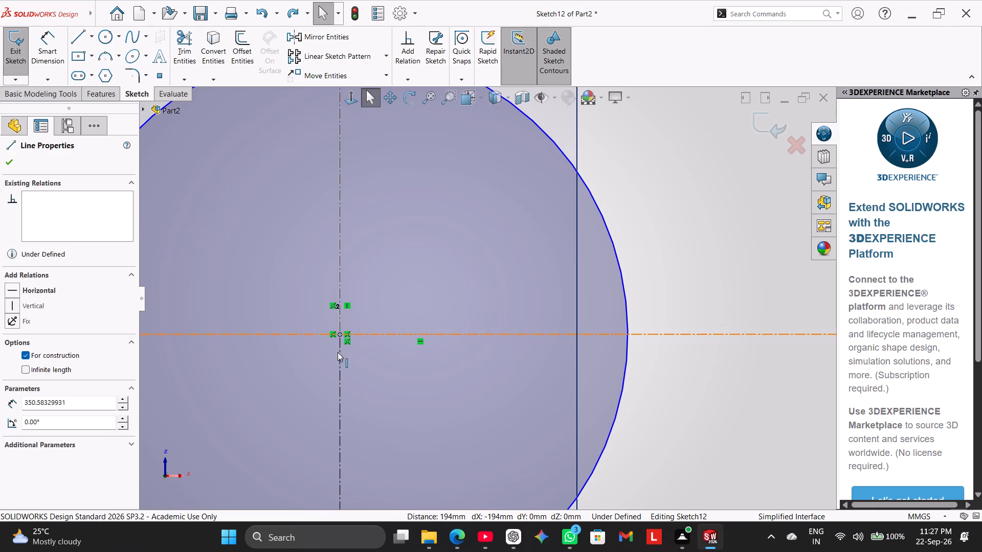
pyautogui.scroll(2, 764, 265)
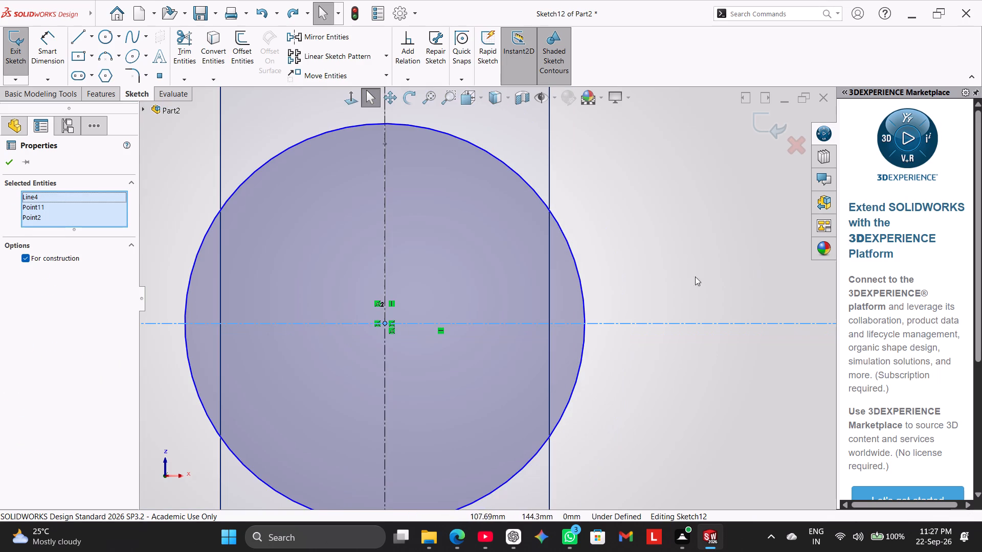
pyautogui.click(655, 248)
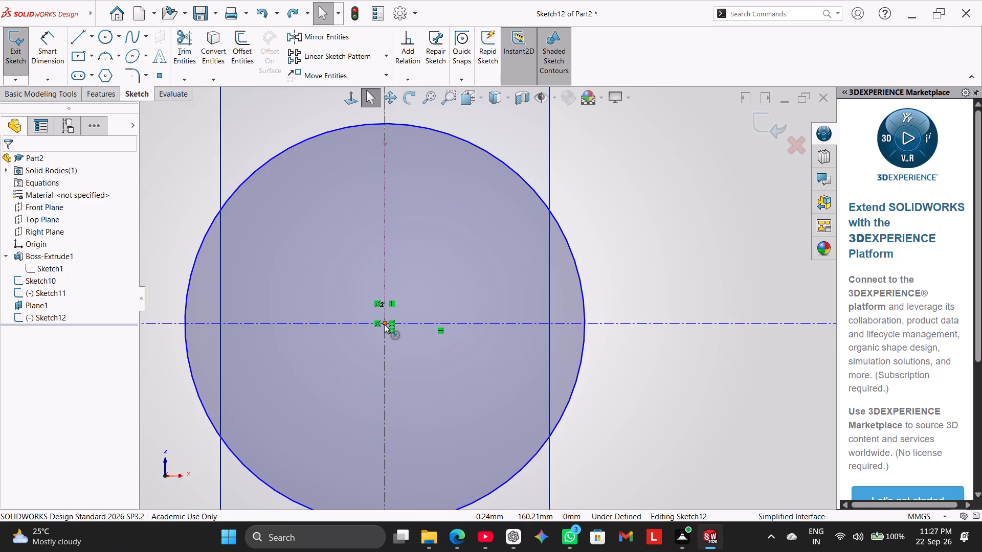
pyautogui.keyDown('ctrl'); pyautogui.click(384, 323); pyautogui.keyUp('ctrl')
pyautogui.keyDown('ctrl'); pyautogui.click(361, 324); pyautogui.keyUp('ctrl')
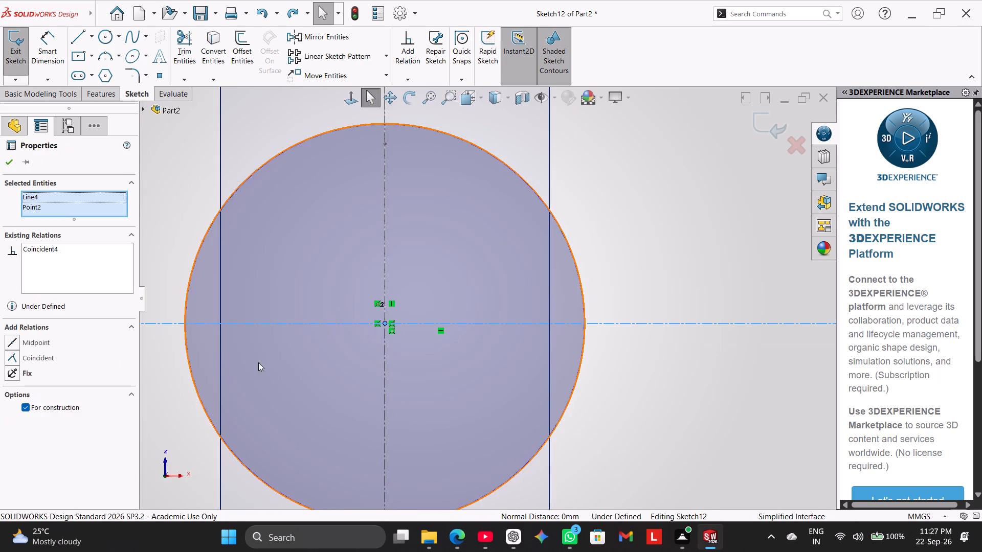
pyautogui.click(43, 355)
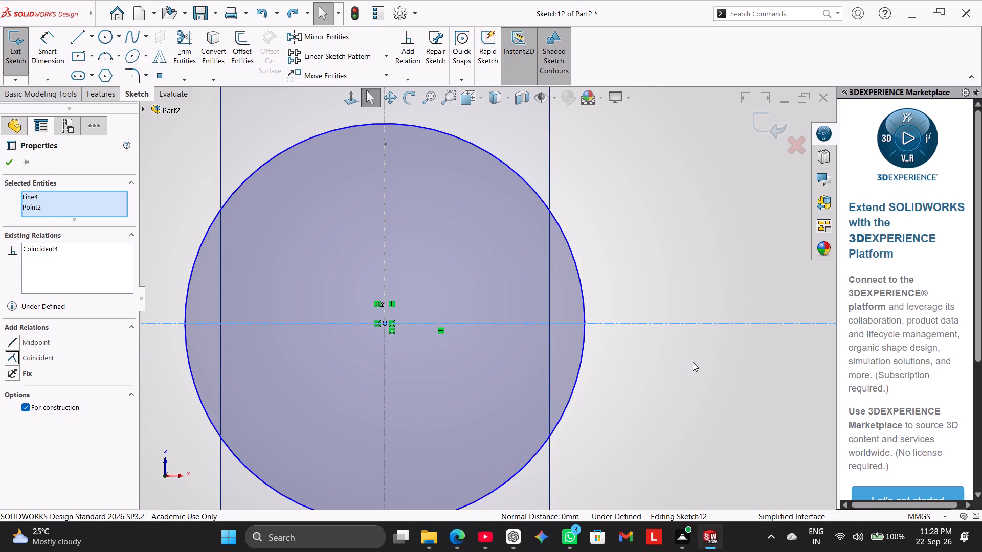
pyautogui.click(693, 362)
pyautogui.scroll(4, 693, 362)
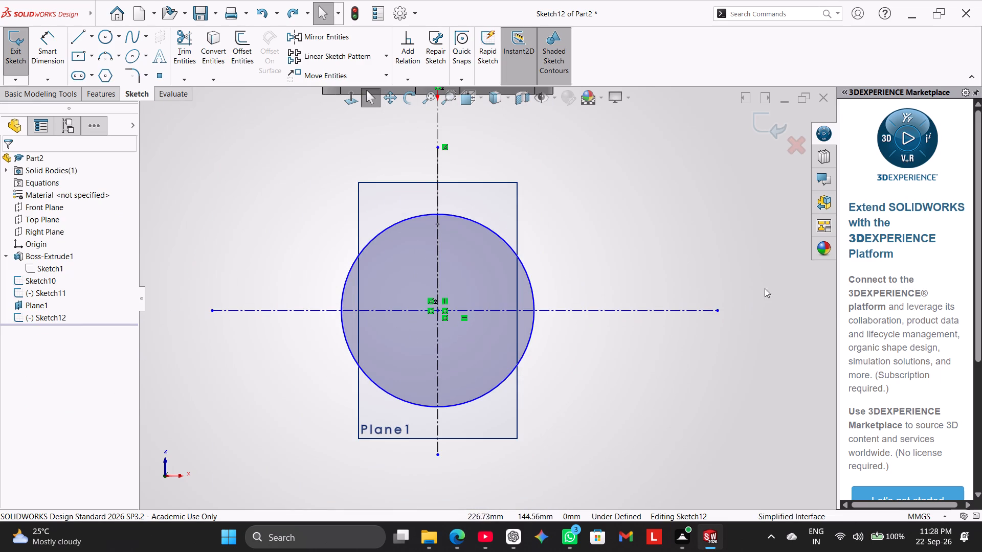
# Shorten the horizontal centreline from both ends, placing its endpoints at X about 160 mm and -123 mm.
pyautogui.moveTo(718, 311); pyautogui.dragTo(668, 338)
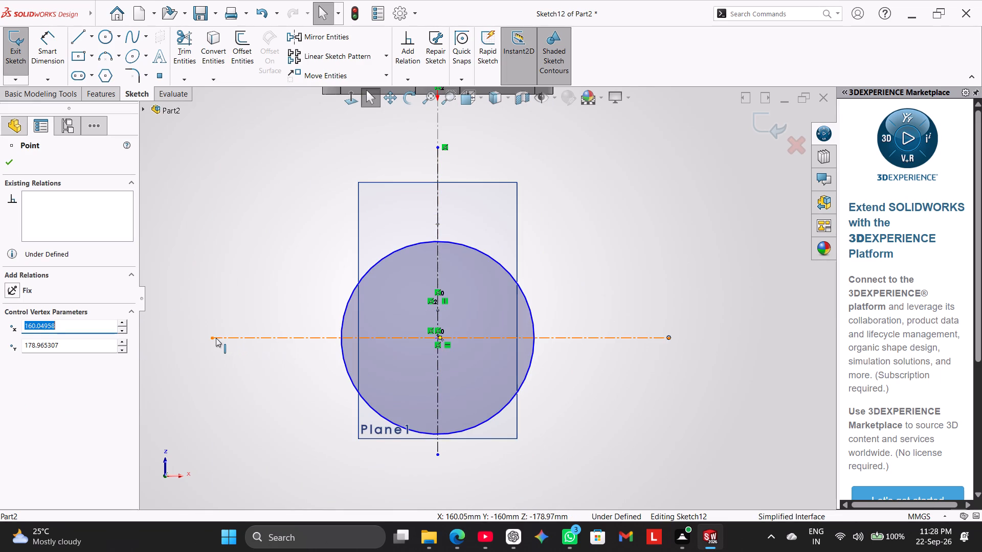
pyautogui.moveTo(213, 336); pyautogui.dragTo(260, 333)
# Toggle the visibility of points in the graphics area.
pyautogui.scroll(-2, 535, 273)
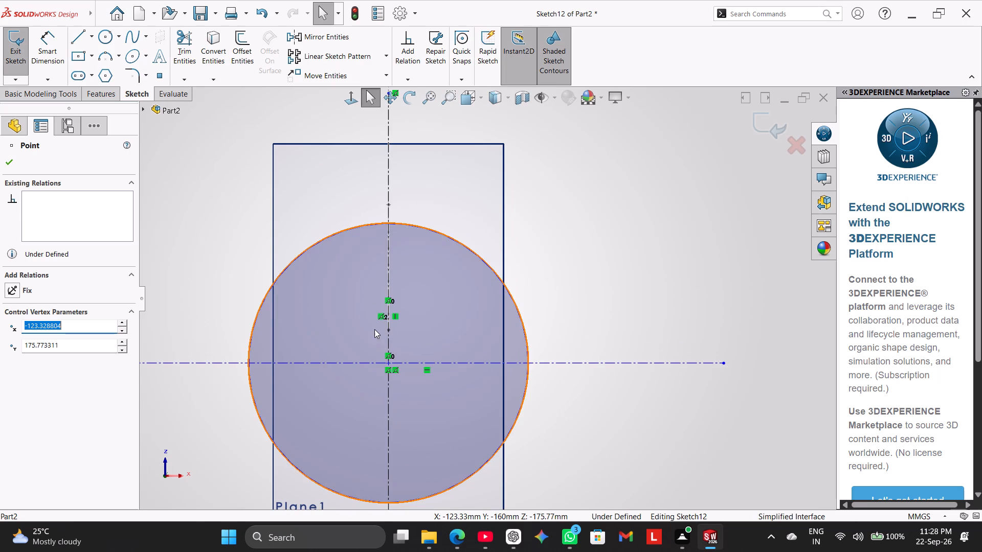
pyautogui.moveTo(589, 297); pyautogui.dragTo(584, 302, button='middle')
pyautogui.click(353, 94)
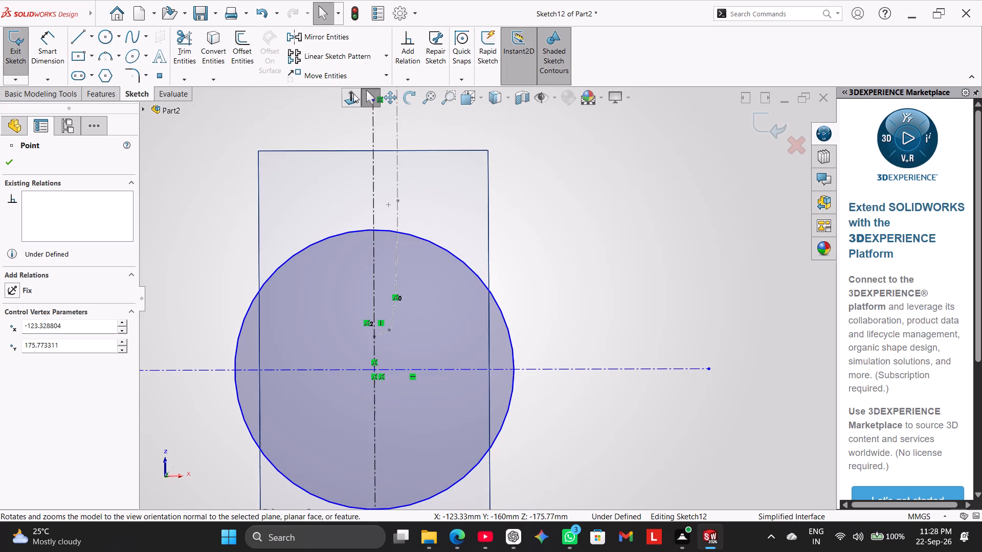
pyautogui.click(353, 94)
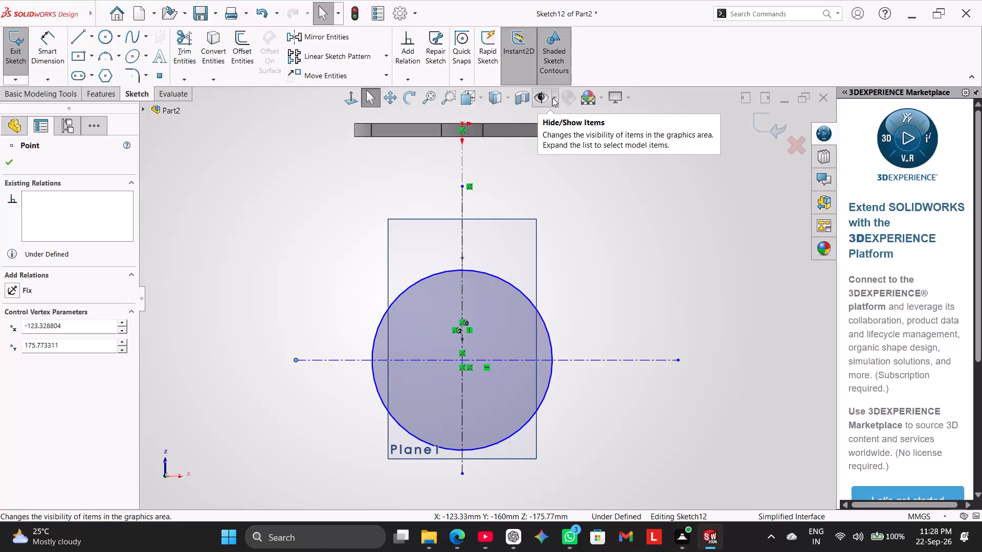
pyautogui.click(552, 98)
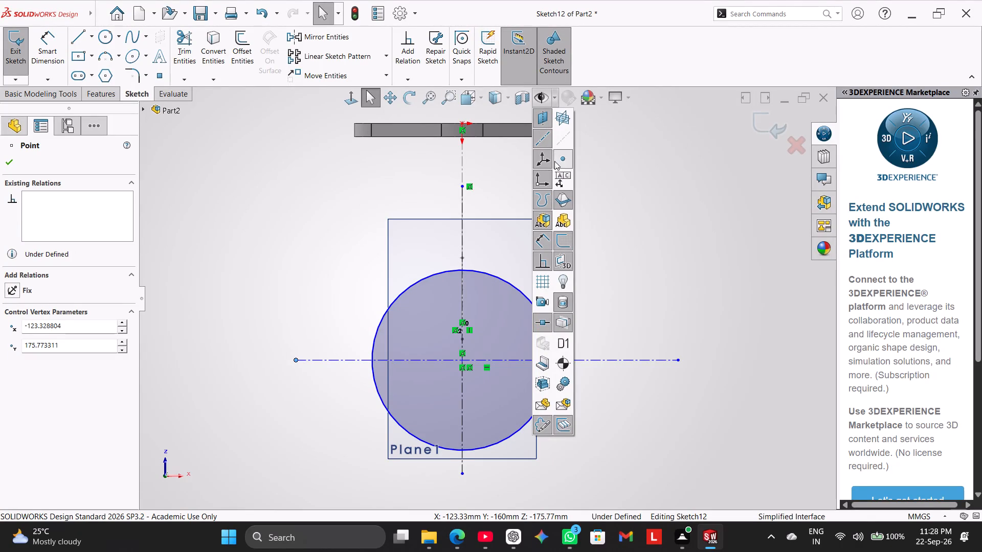
pyautogui.click(558, 160)
# Make the circle's centre coincident with the endpoint of the bent path, and view the sketch plane face-on.
pyautogui.moveTo(681, 246); pyautogui.dragTo(688, 249, button='middle')
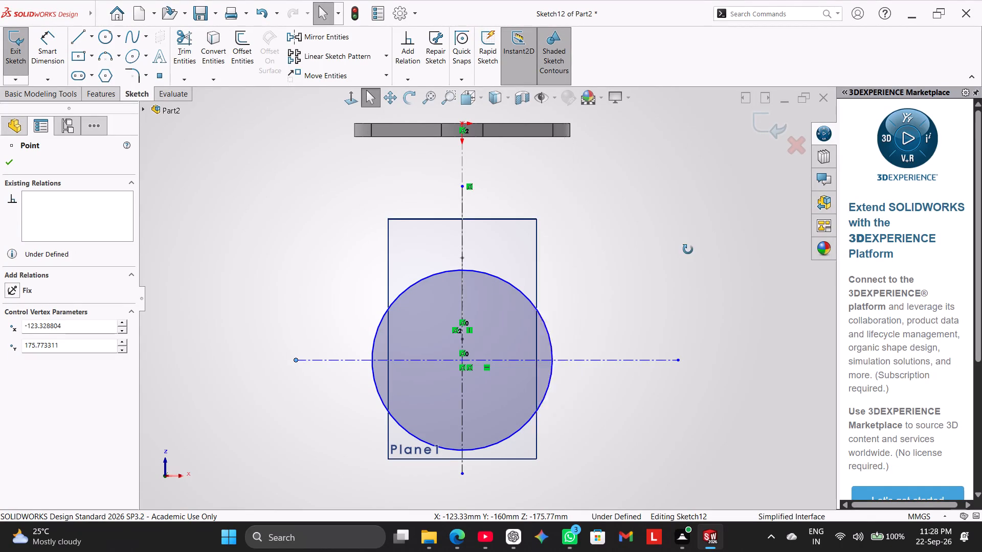
pyautogui.moveTo(688, 249); pyautogui.dragTo(626, 269, button='middle')
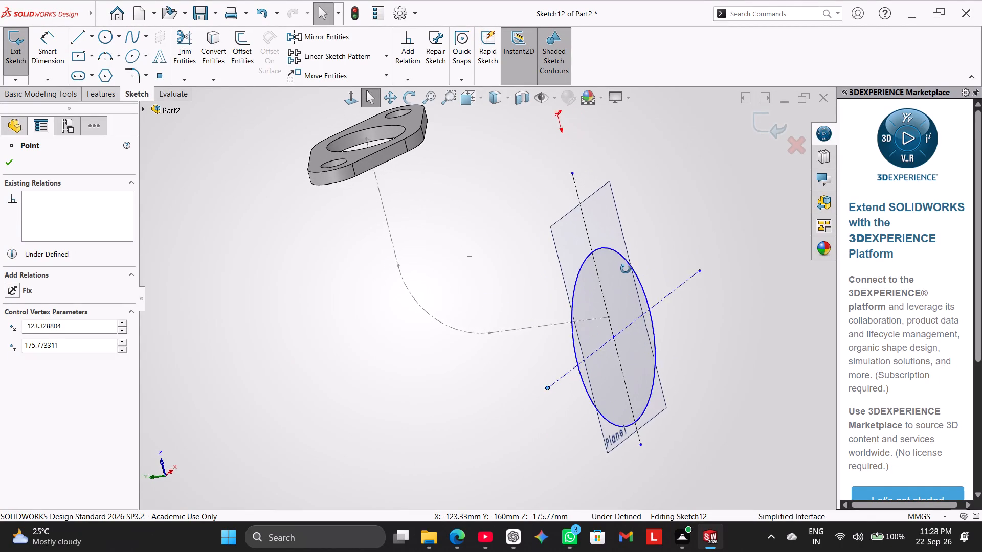
pyautogui.moveTo(626, 269); pyautogui.dragTo(613, 270, button='middle')
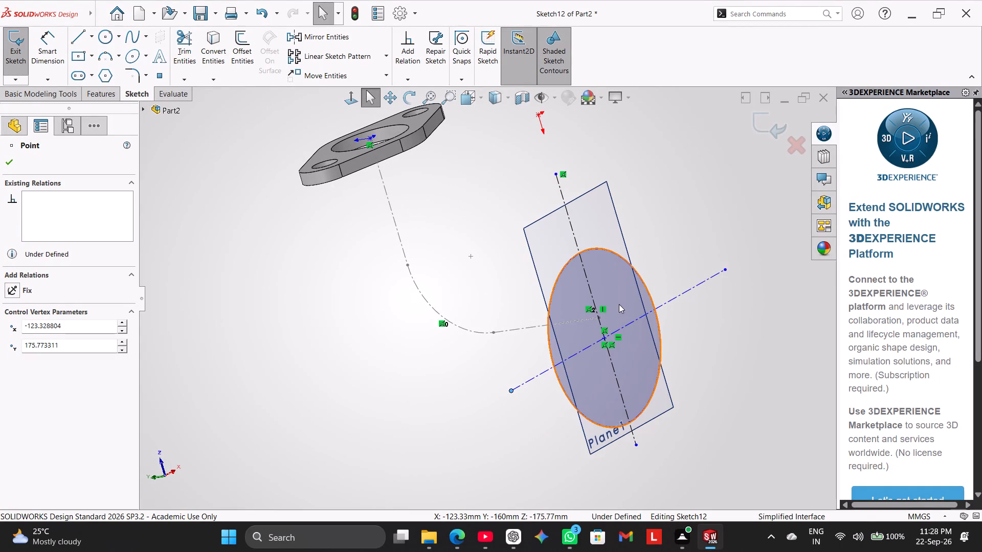
pyautogui.keyDown('ctrl'); pyautogui.click(599, 319); pyautogui.keyUp('ctrl')
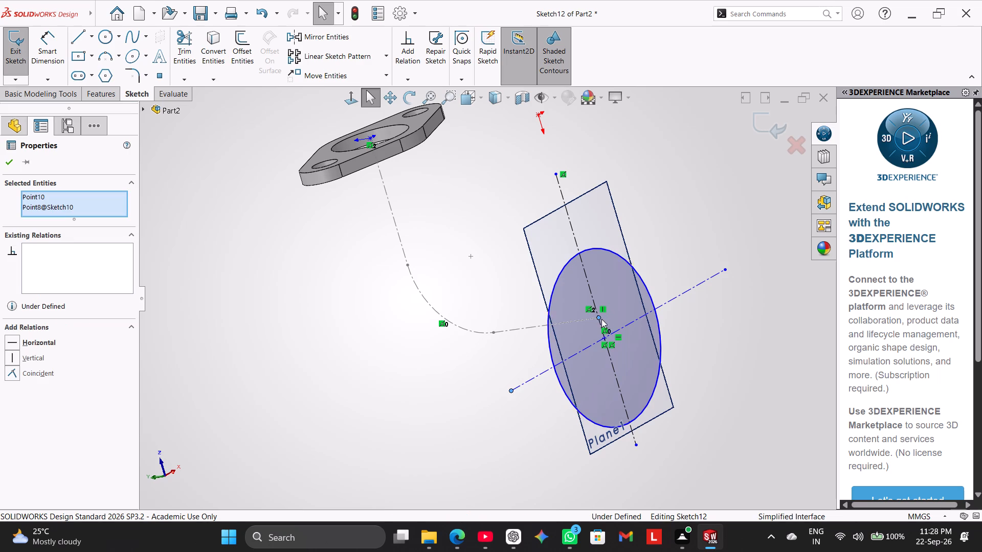
pyautogui.keyDown('ctrl'); pyautogui.click(606, 339); pyautogui.keyUp('ctrl')
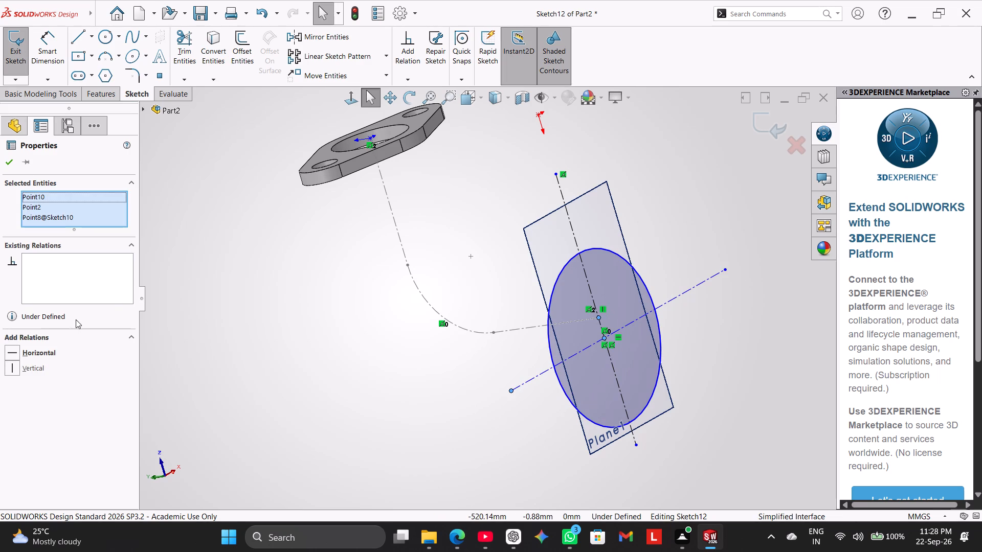
pyautogui.click(187, 305)
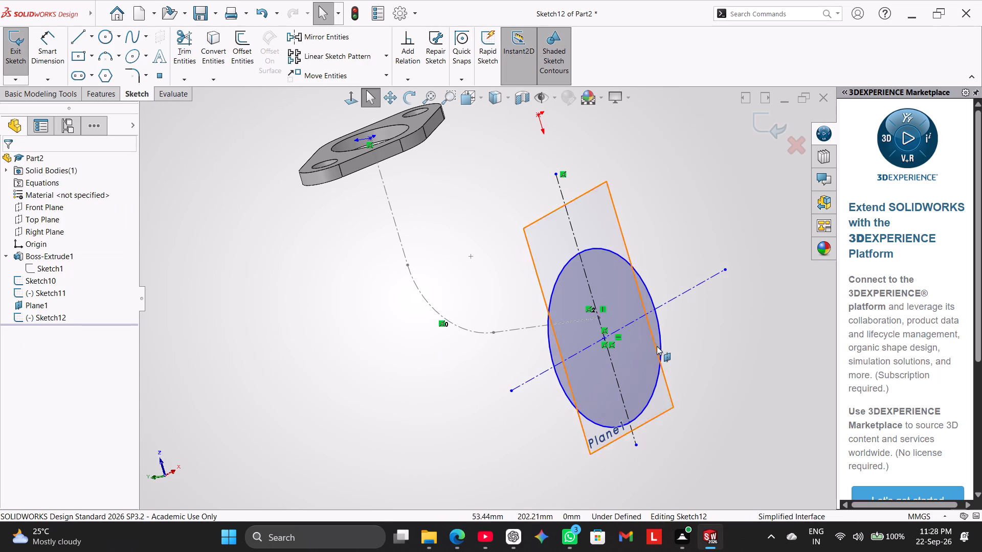
pyautogui.scroll(-4, 657, 346)
pyautogui.keyDown('ctrl'); pyautogui.click(501, 316); pyautogui.keyUp('ctrl')
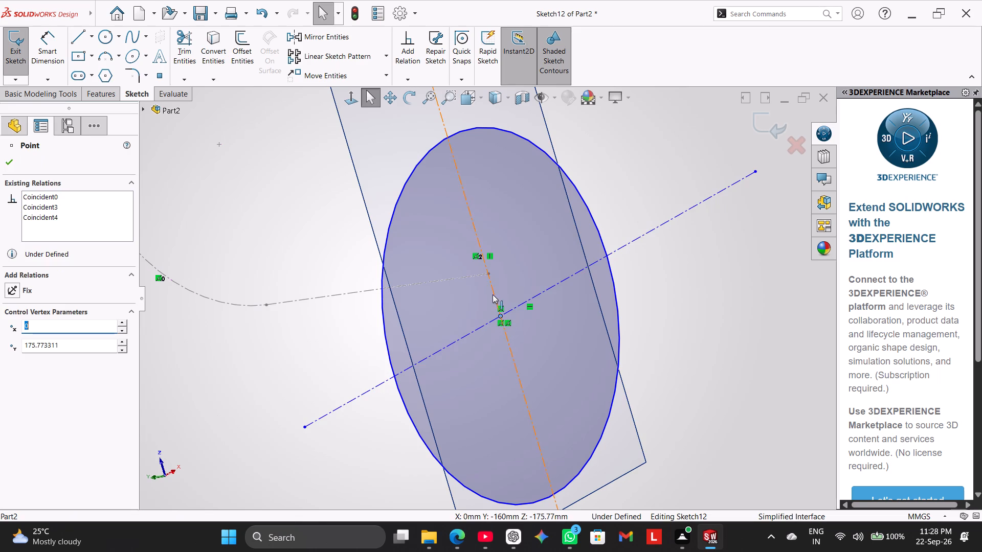
pyautogui.keyDown('ctrl'); pyautogui.click(489, 275); pyautogui.keyUp('ctrl')
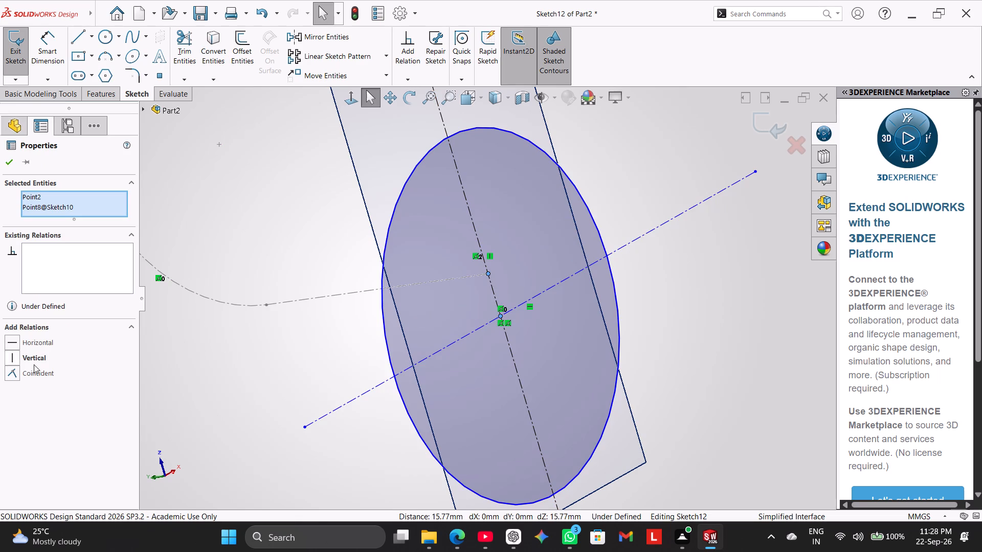
pyautogui.click(25, 374)
pyautogui.click(816, 308)
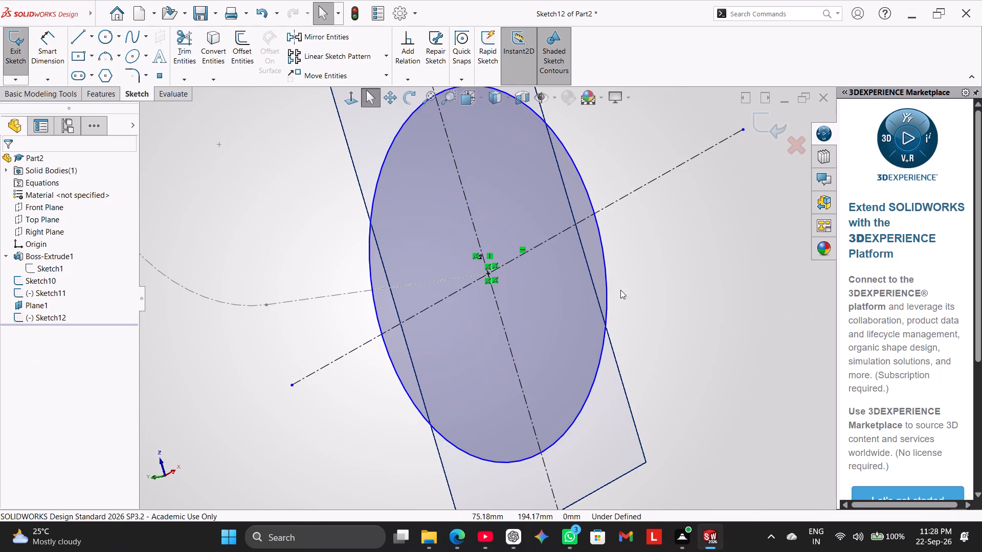
pyautogui.click(348, 102)
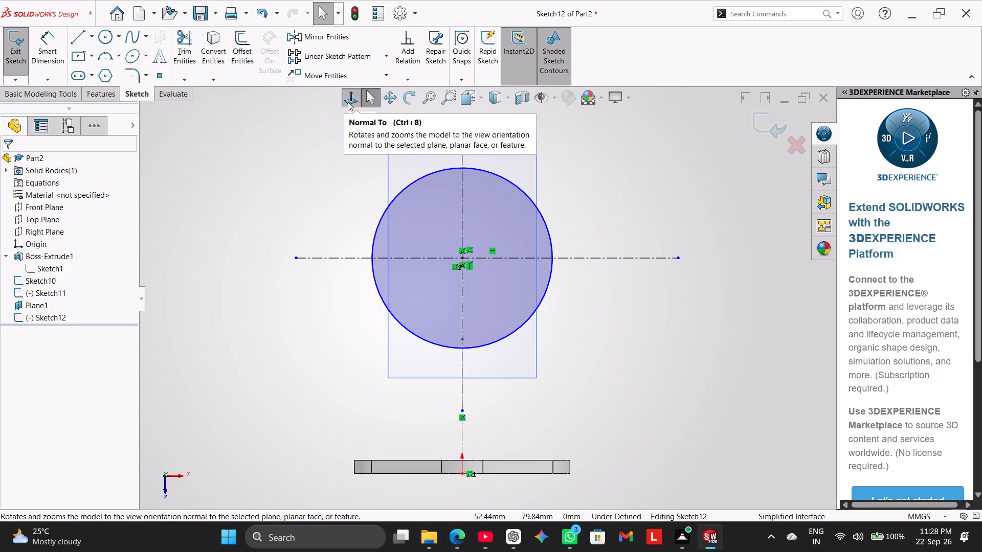
pyautogui.click(348, 102)
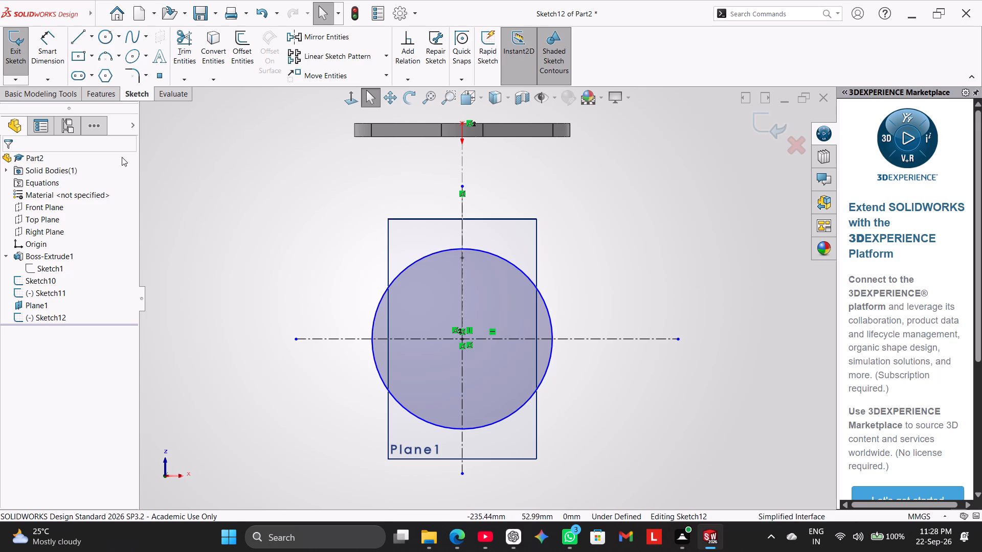
# Dimension the circle on Plane1 with a diameter of 84 mm.
pyautogui.click(49, 43)
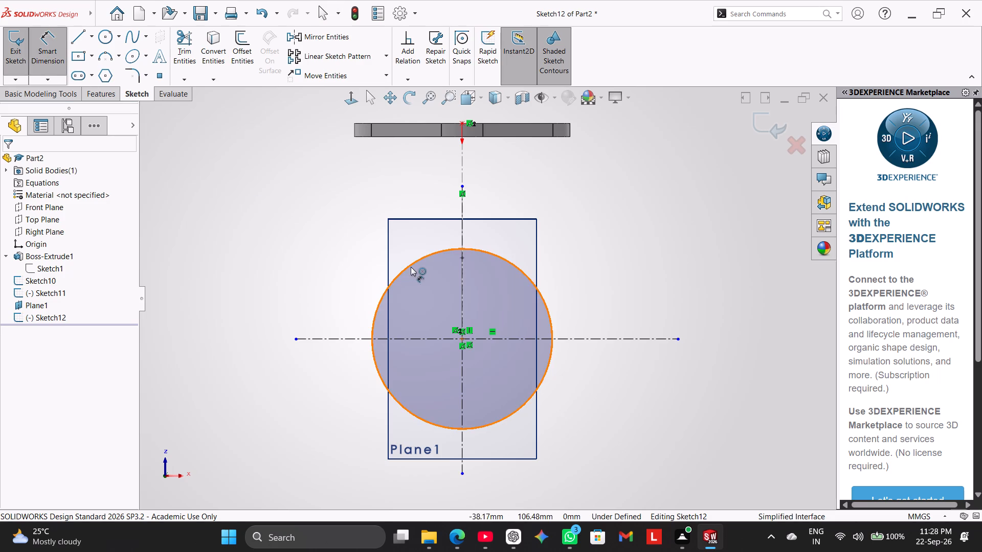
pyautogui.click(411, 267)
pyautogui.click(315, 206)
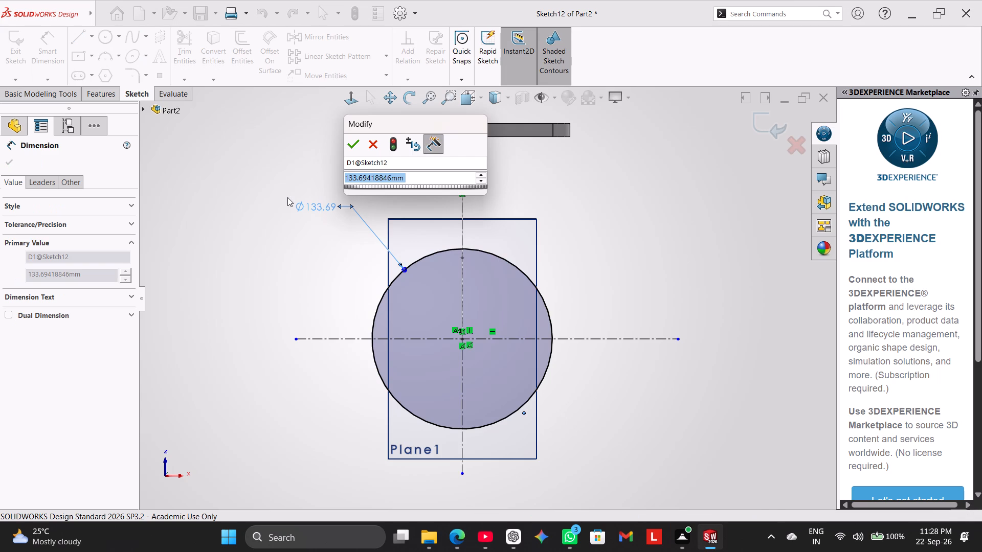
pyautogui.write('84')
pyautogui.press('Return')
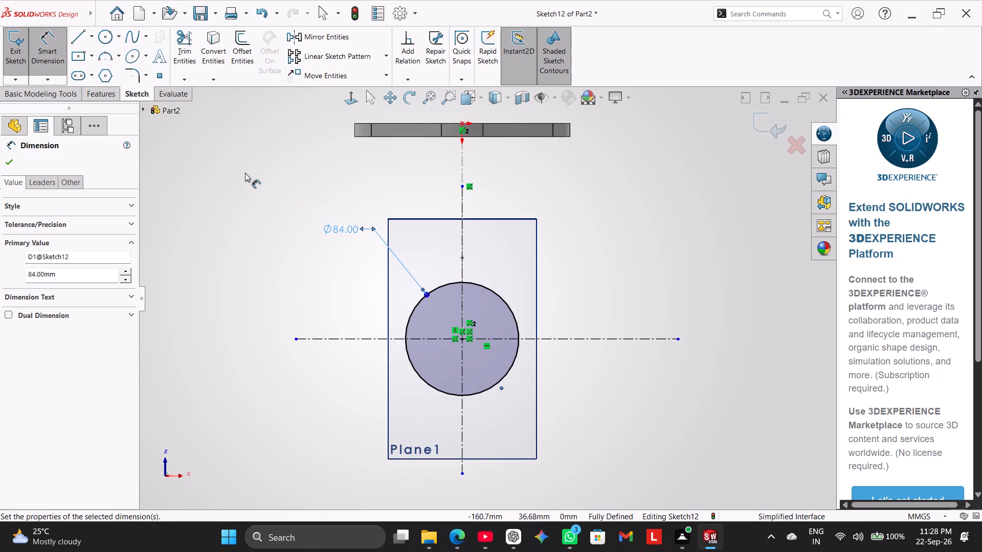
pyautogui.click(251, 191)
pyautogui.rightClick(251, 191)
pyautogui.click(280, 223)
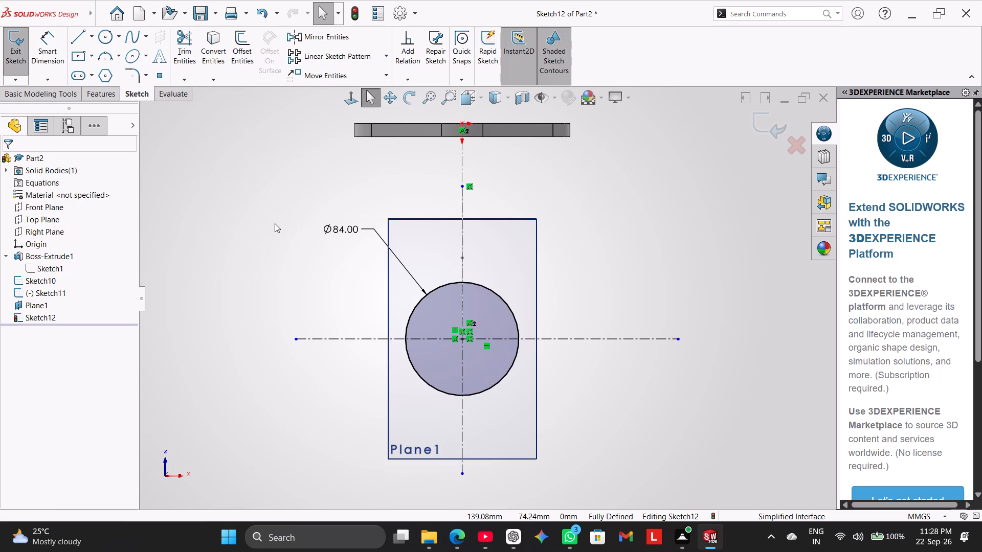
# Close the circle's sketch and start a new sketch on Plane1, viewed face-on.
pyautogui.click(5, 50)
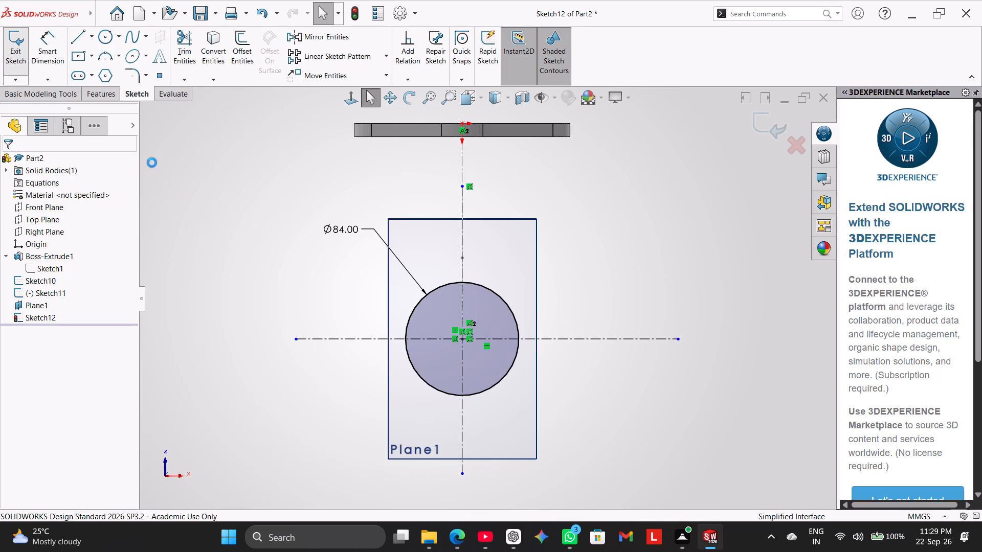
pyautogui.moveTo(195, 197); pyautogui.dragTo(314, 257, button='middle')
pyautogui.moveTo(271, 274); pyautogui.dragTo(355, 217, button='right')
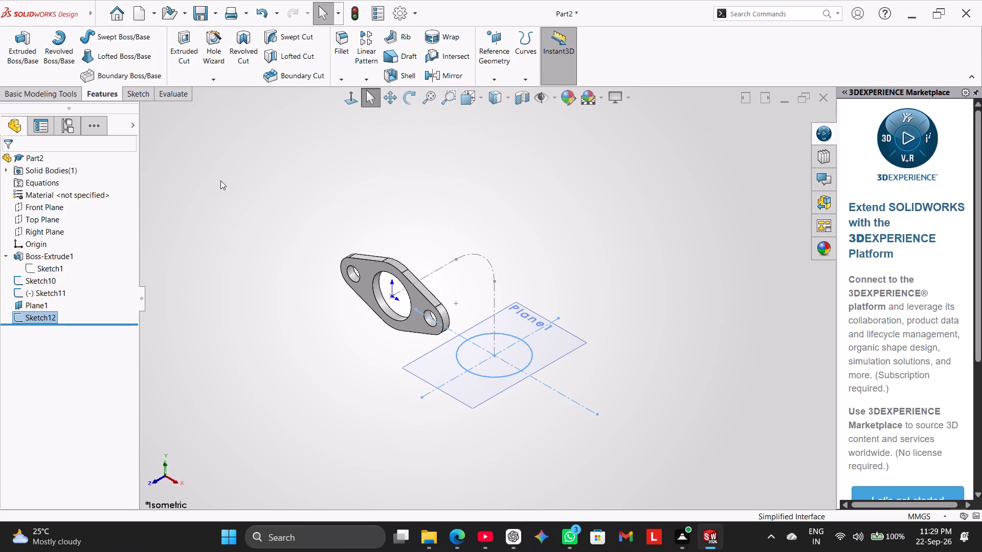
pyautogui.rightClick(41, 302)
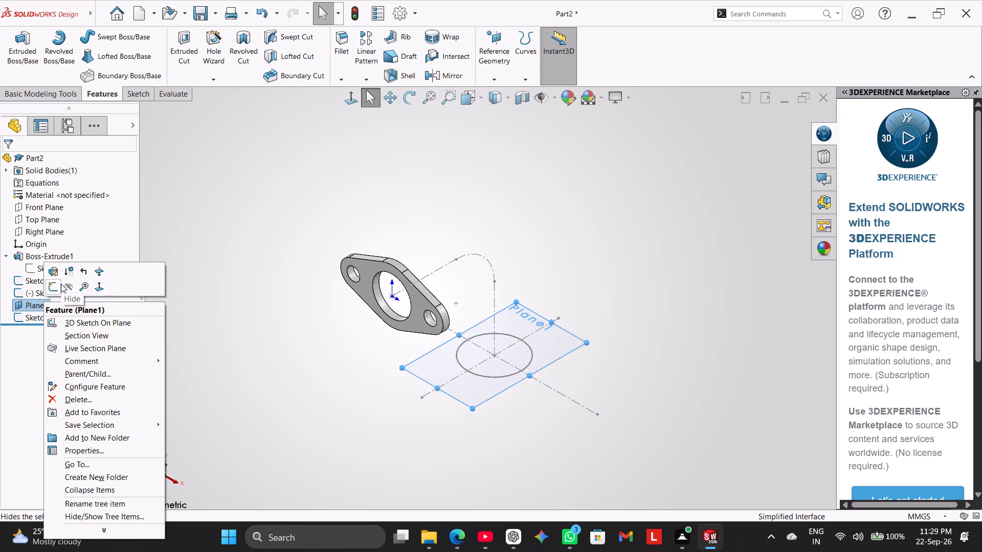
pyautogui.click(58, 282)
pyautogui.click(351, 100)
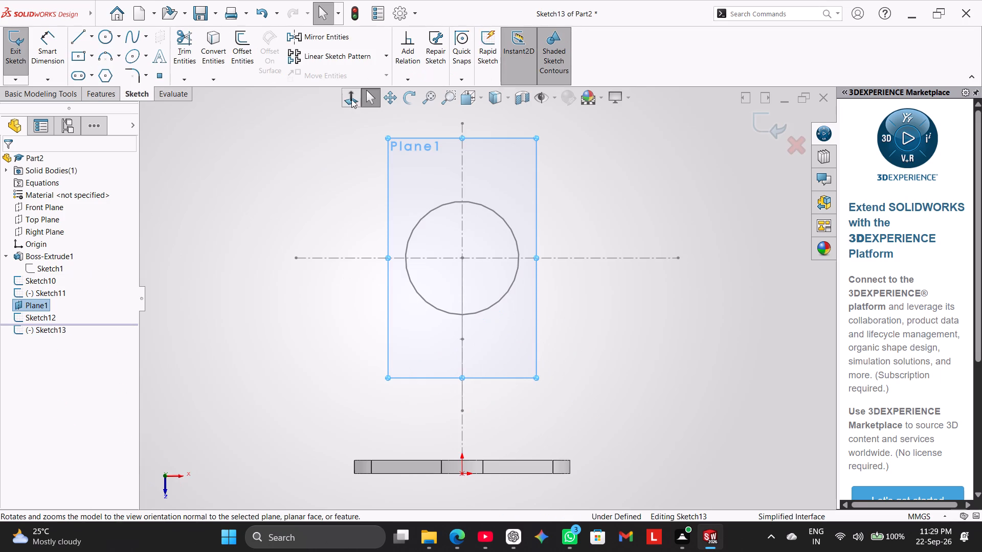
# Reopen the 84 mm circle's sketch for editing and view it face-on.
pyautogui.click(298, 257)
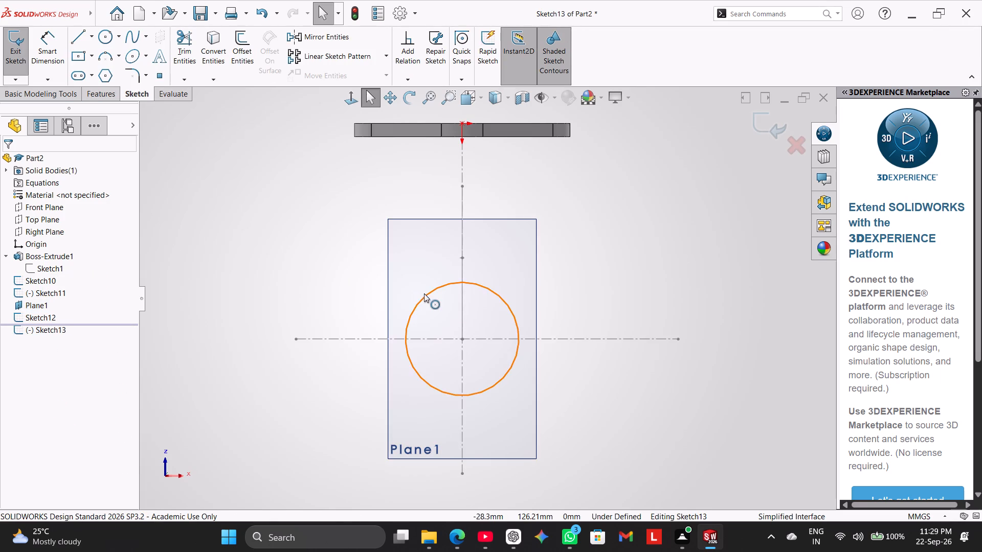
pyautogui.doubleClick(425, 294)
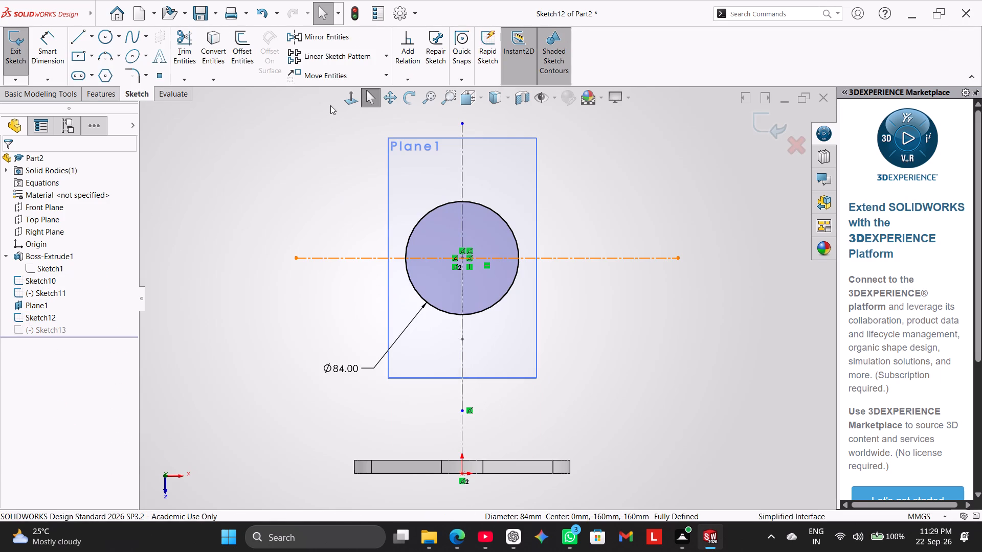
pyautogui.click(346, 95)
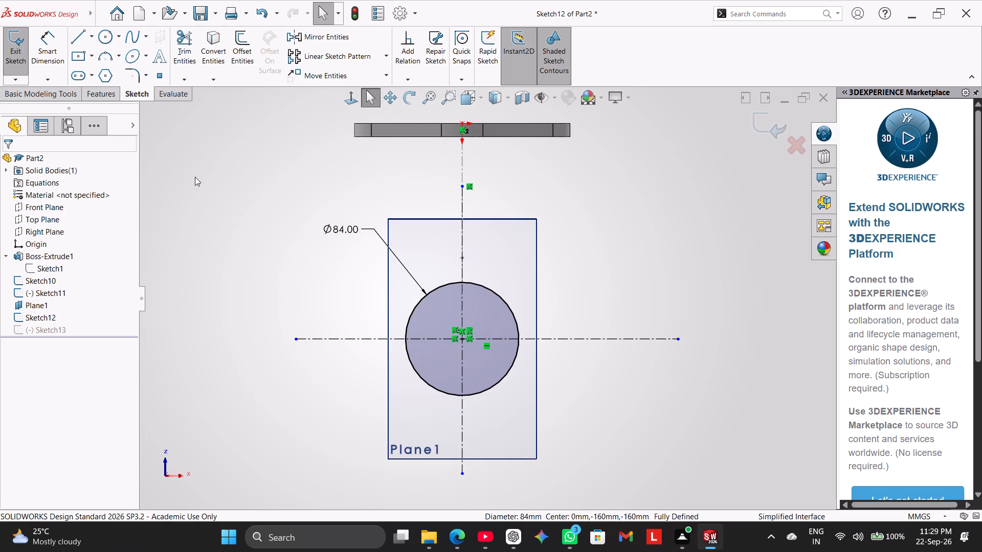
# Draw two circles centred on the horizontal centreline, one either side of the 84 mm circle, with radii of about 32 mm and 24 mm.
pyautogui.click(117, 38)
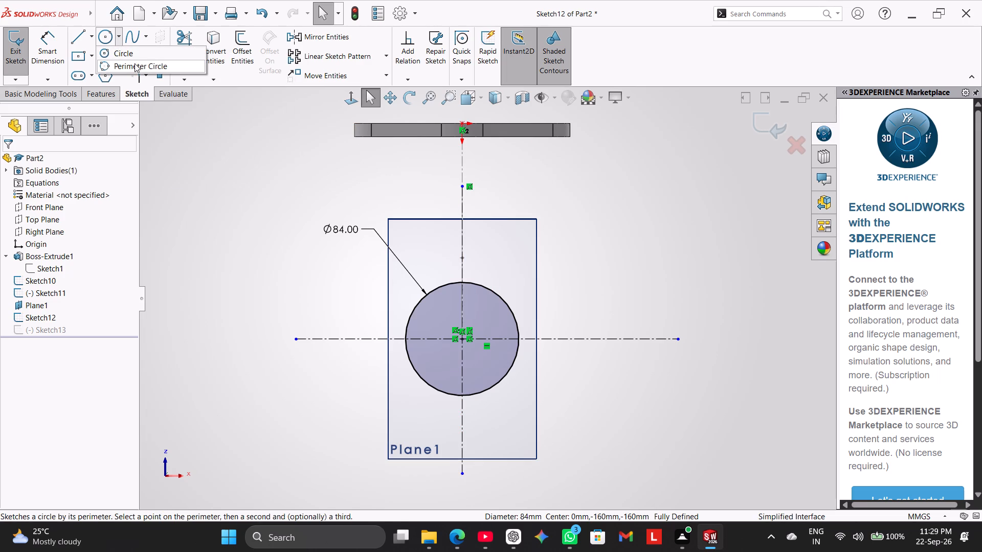
pyautogui.moveTo(193, 177); pyautogui.dragTo(199, 122, button='right')
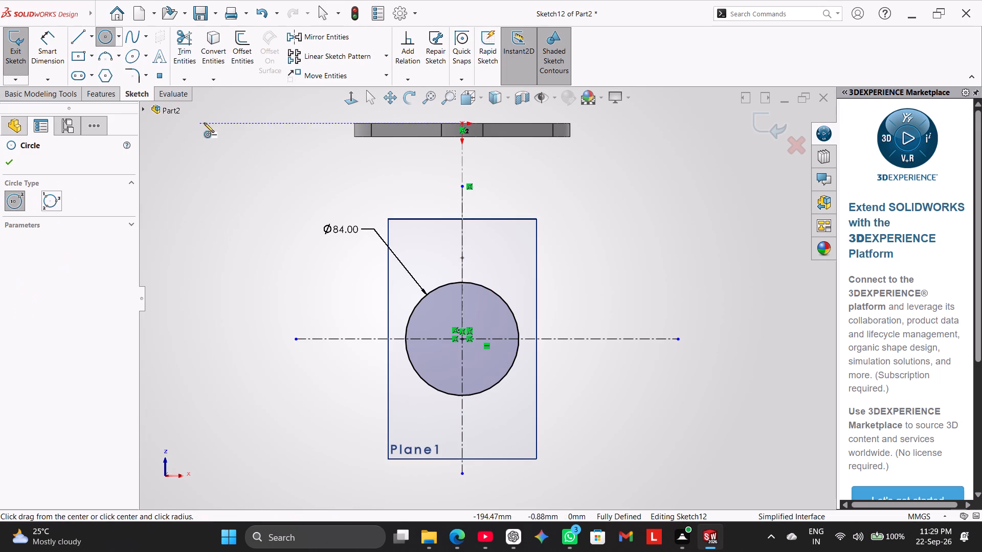
pyautogui.click(337, 338)
pyautogui.click(370, 366)
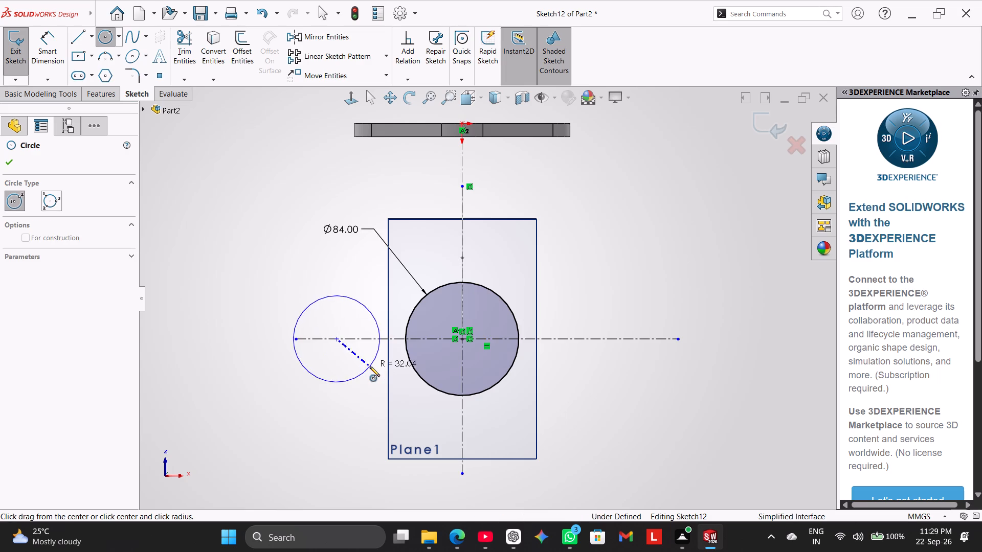
pyautogui.click(631, 338)
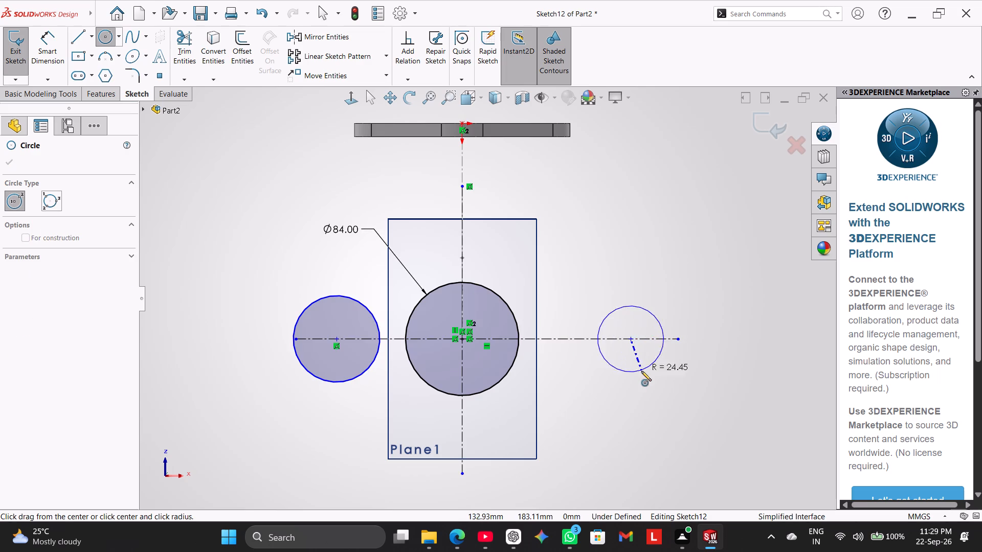
pyautogui.click(641, 371)
pyautogui.rightClick(654, 264)
pyautogui.click(666, 268)
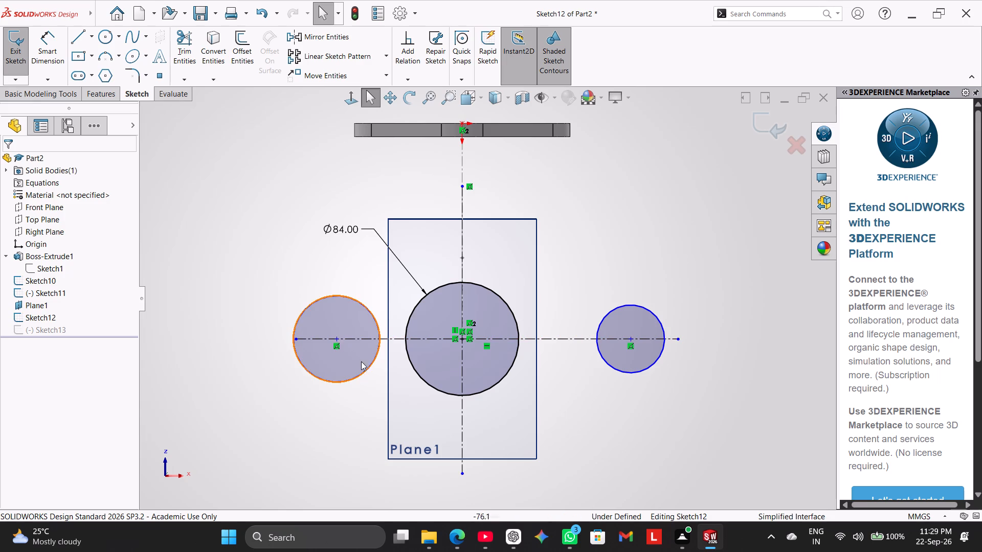
# Make the centres of the two outer circles symmetric about the vertical centreline.
pyautogui.click(363, 424)
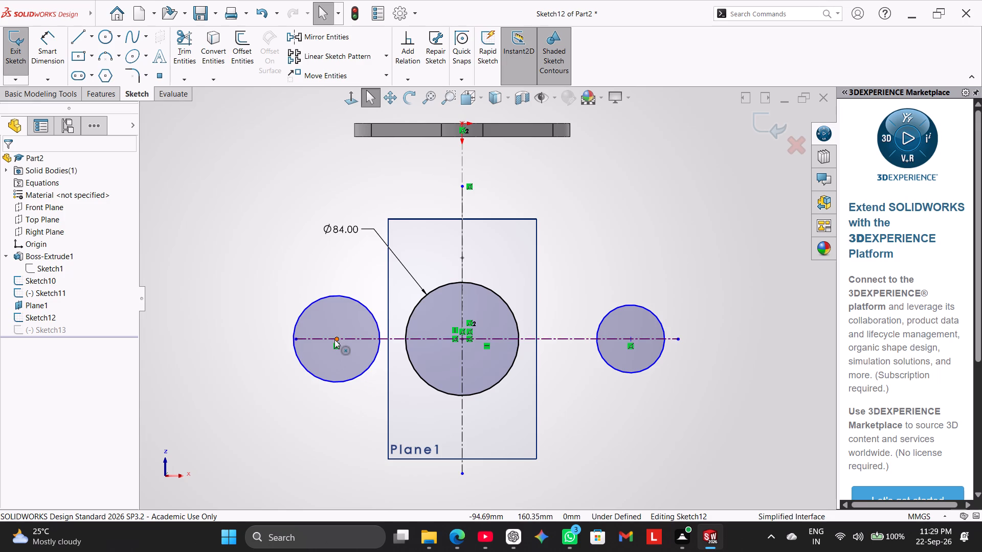
pyautogui.keyDown('ctrl'); pyautogui.click(336, 339); pyautogui.keyUp('ctrl')
pyautogui.keyDown('ctrl'); pyautogui.click(462, 306); pyautogui.keyUp('ctrl')
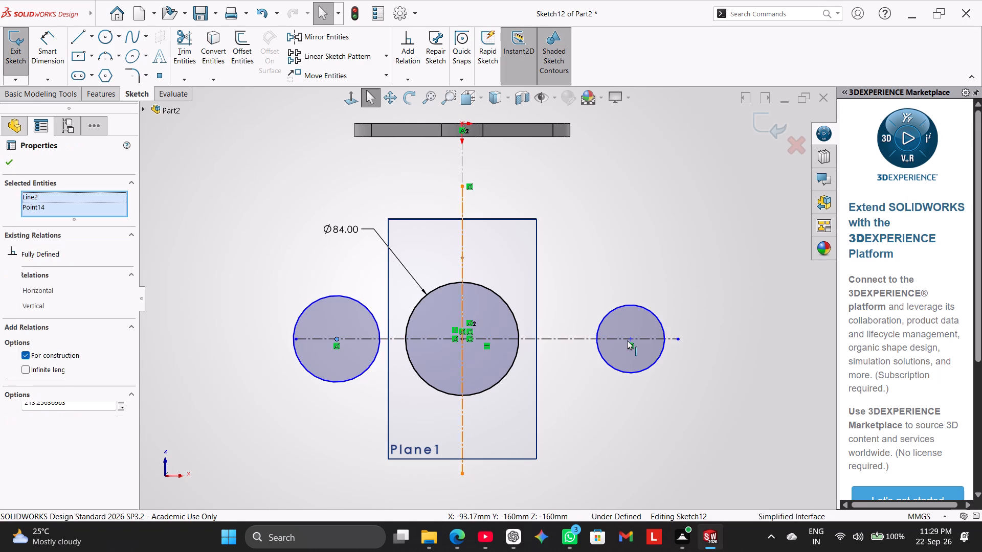
pyautogui.keyDown('ctrl'); pyautogui.click(631, 337); pyautogui.keyUp('ctrl')
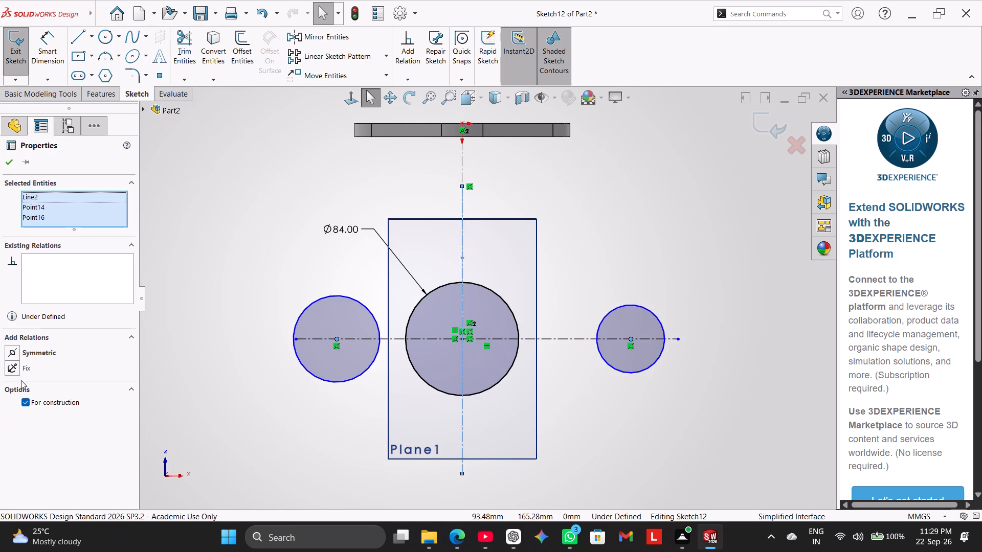
pyautogui.click(32, 353)
pyautogui.click(160, 425)
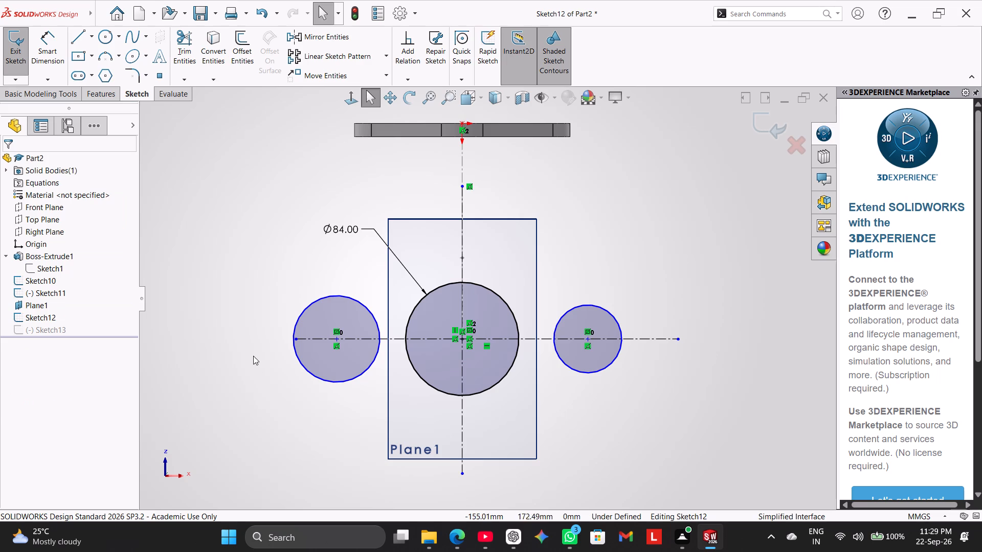
# Dimension the distance between the two outer circles' centres as 120 mm.
pyautogui.scroll(1, 252, 340)
pyautogui.click(47, 52)
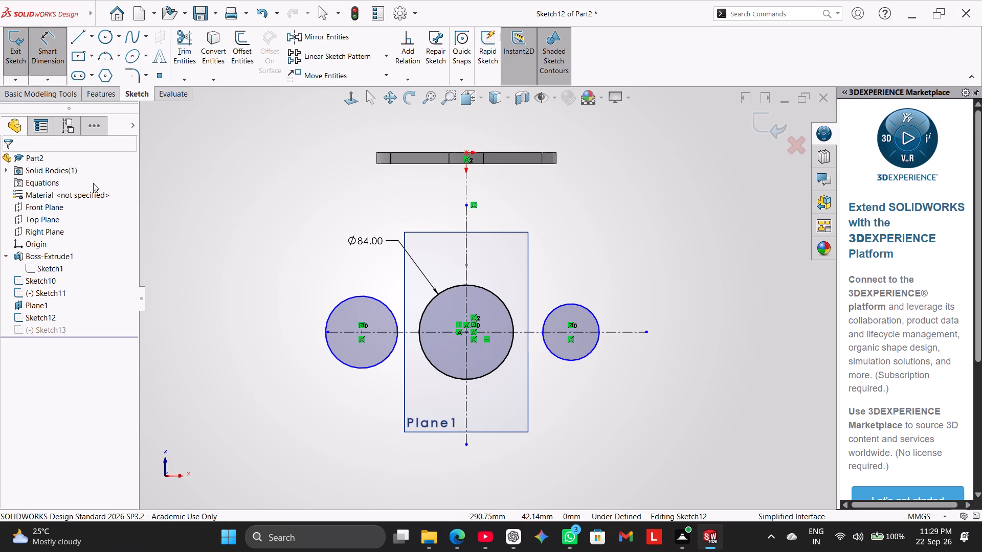
pyautogui.click(362, 330)
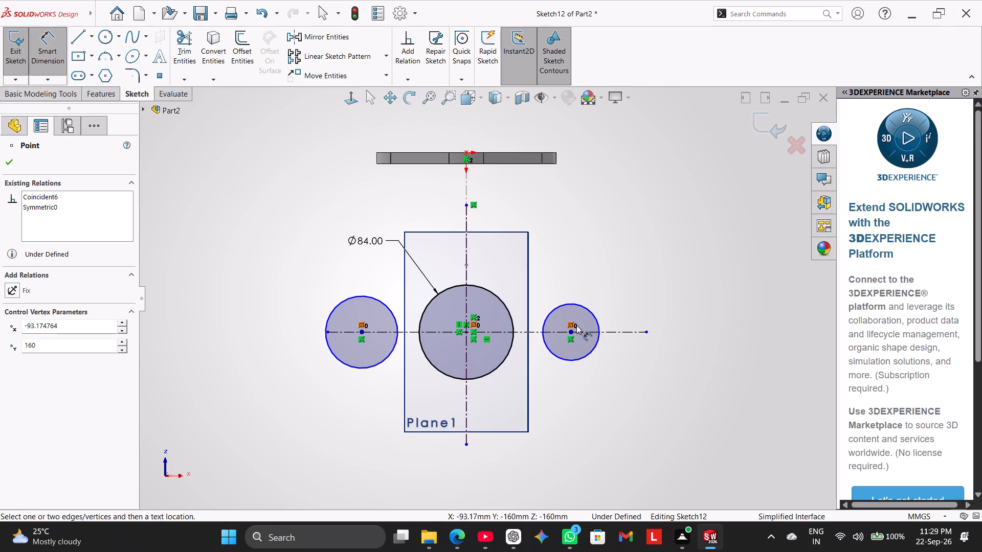
pyautogui.click(569, 331)
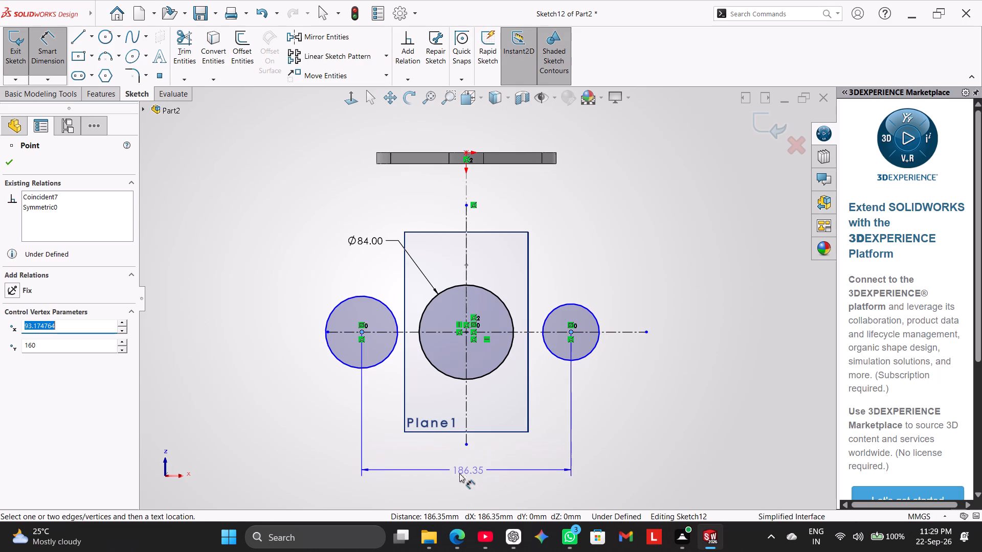
pyautogui.click(456, 473)
pyautogui.write('120.')
pyautogui.press('BackSpace')
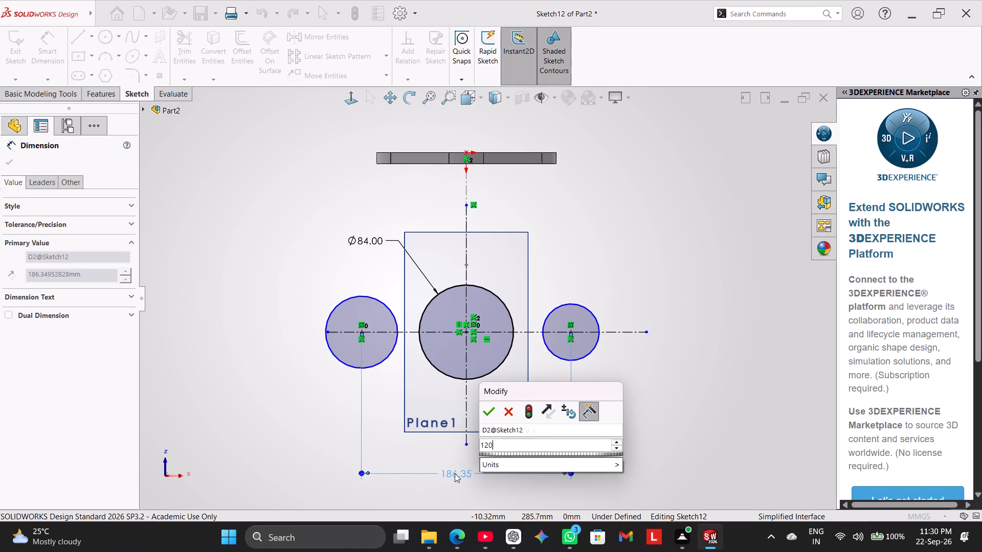
pyautogui.press('Return')
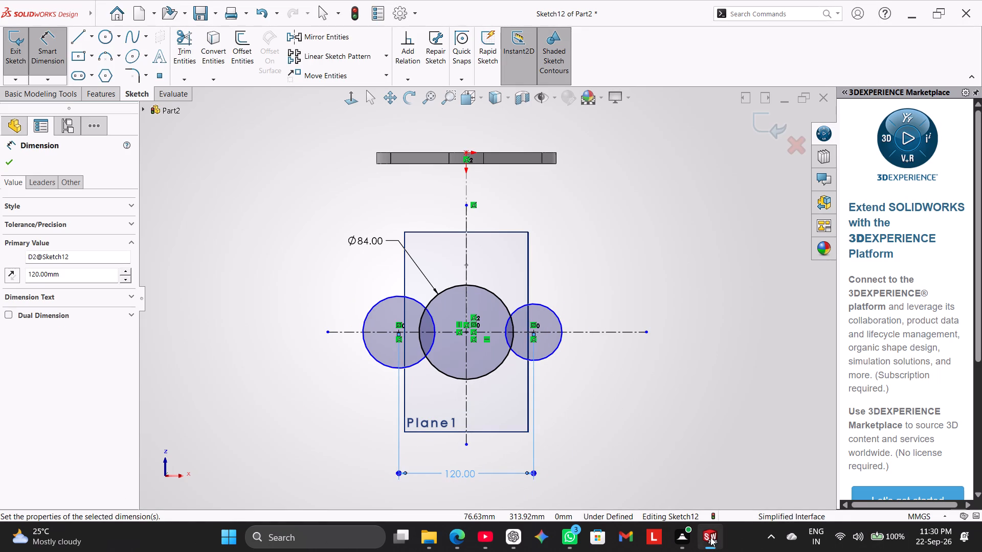
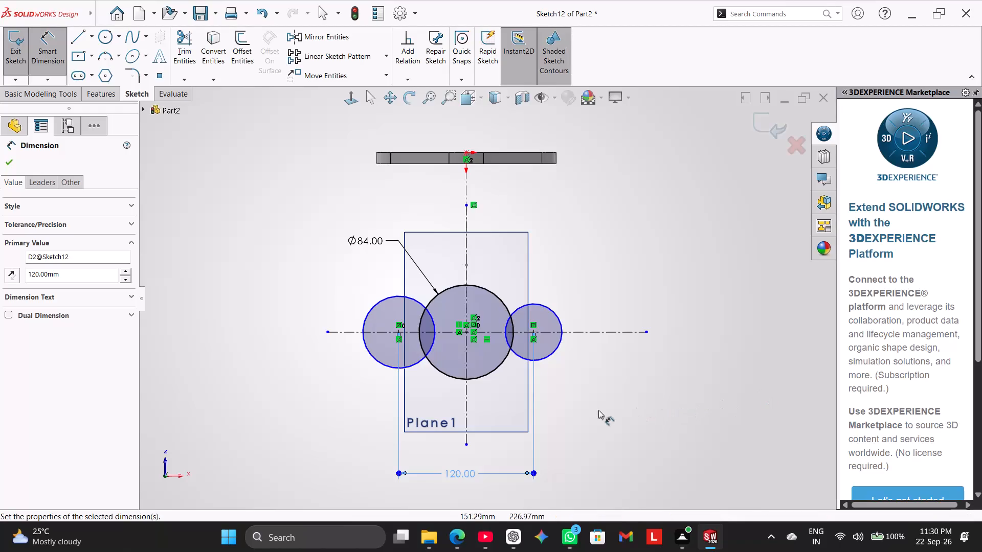
# Dimension the diameter of the larger outer circle, left of the 84 mm circle, as 20 mm.
pyautogui.scroll(-1, 569, 410)
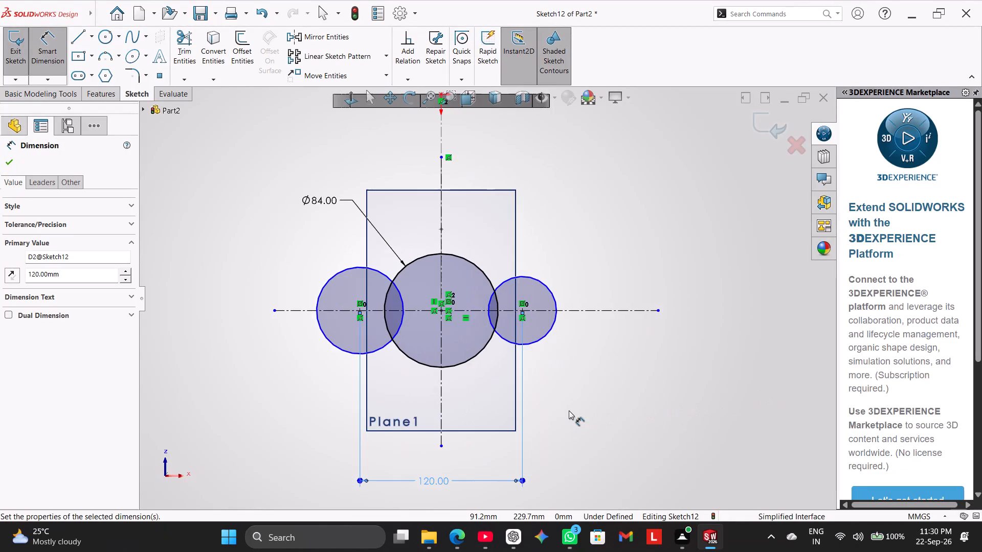
pyautogui.scroll(-1, 569, 410)
pyautogui.scroll(1, 530, 417)
pyautogui.rightClick(574, 338)
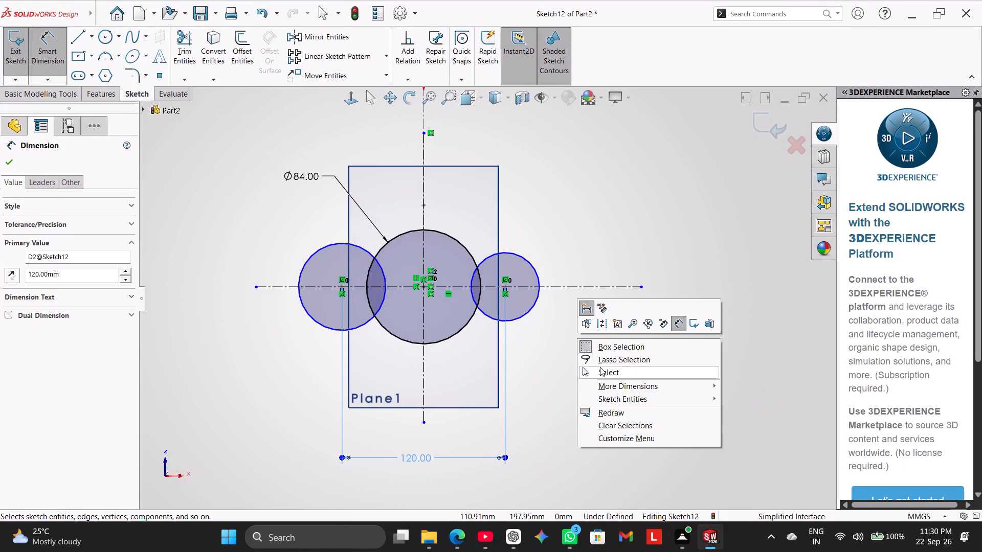
pyautogui.click(600, 367)
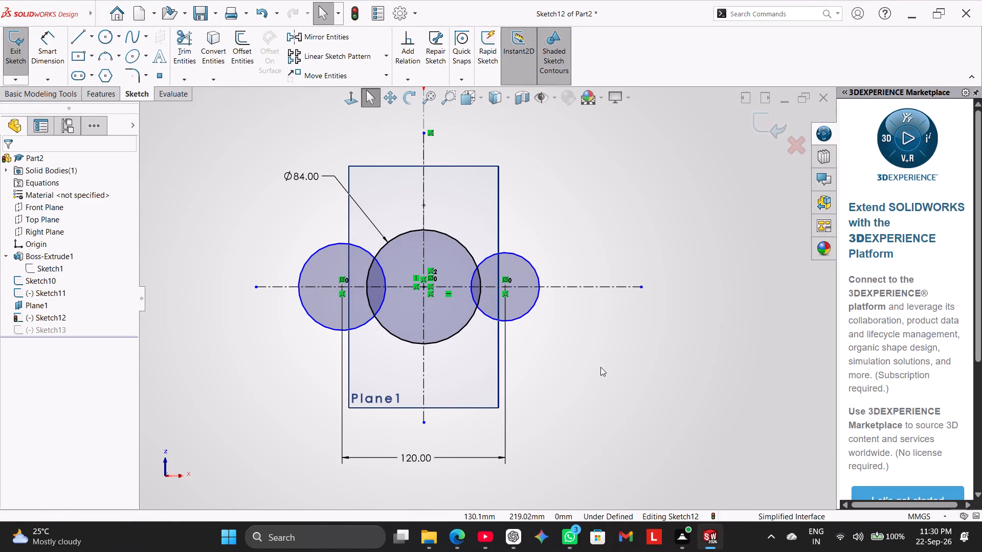
pyautogui.click(38, 42)
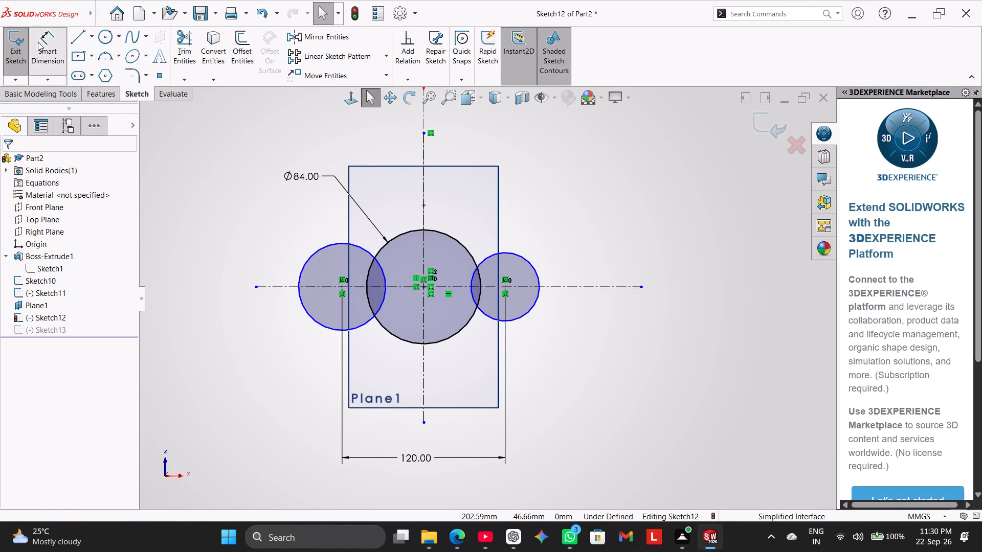
pyautogui.click(315, 252)
pyautogui.click(251, 200)
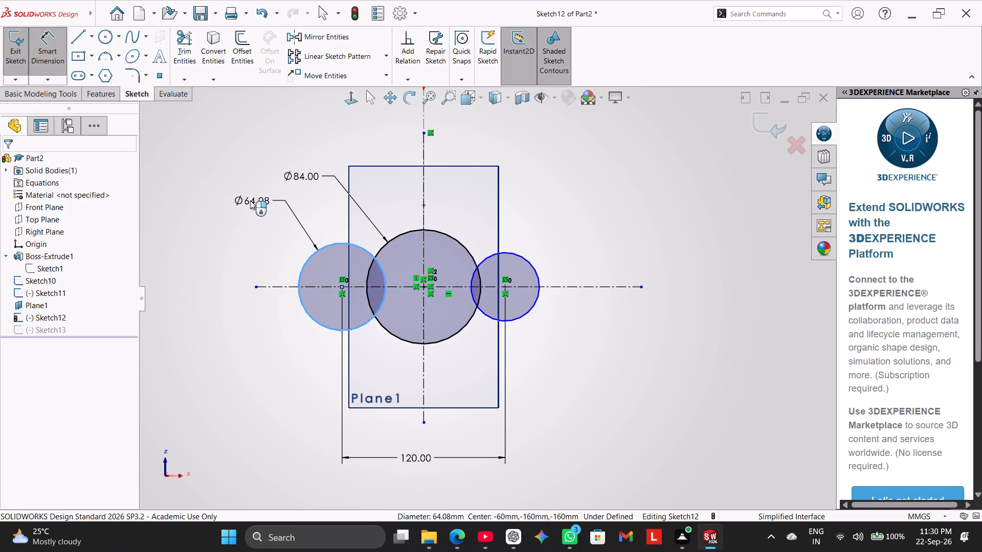
pyautogui.write('20')
pyautogui.press('Return')
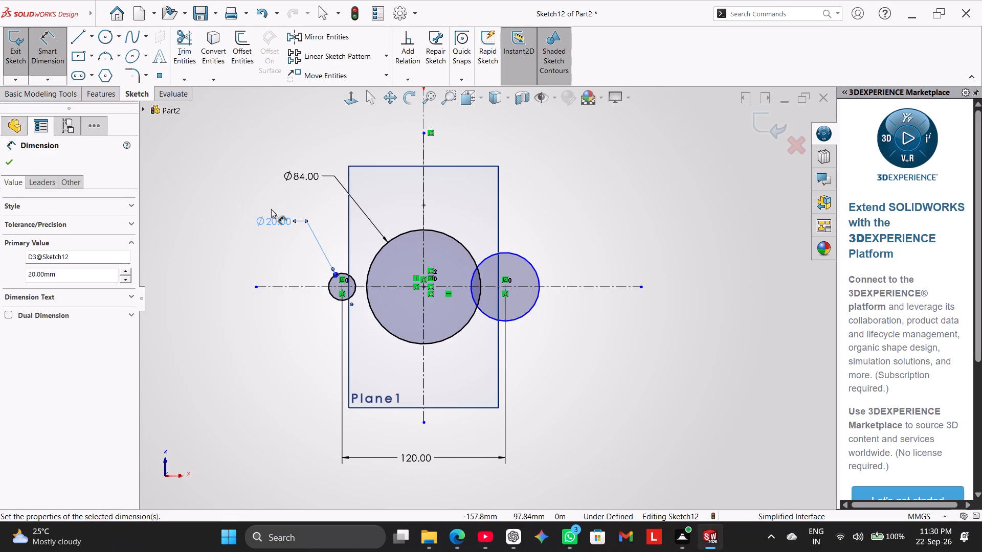
pyautogui.rightClick(643, 197)
pyautogui.click(668, 236)
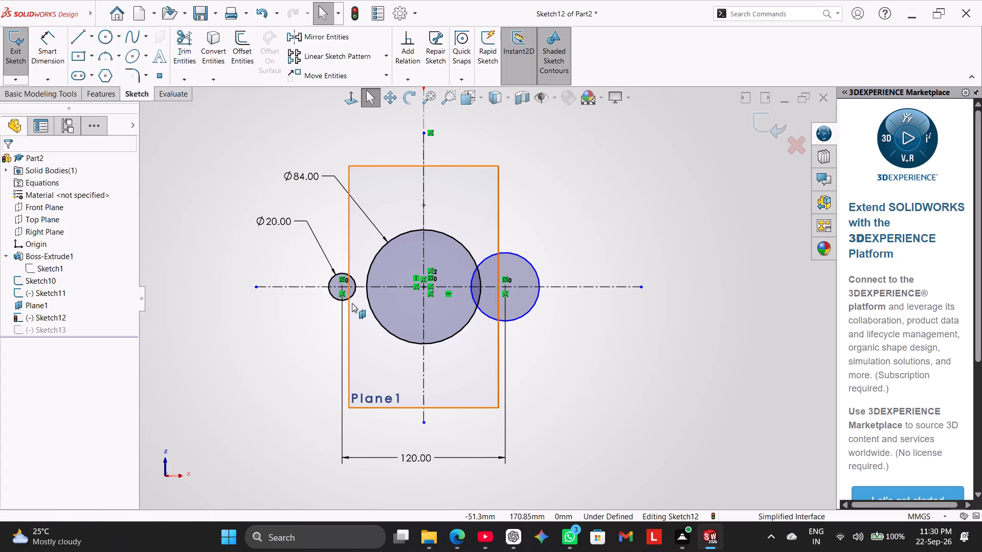
# Make the other outer circle equal to the 20 mm circle.
pyautogui.keyDown('ctrl'); pyautogui.click(348, 297); pyautogui.keyUp('ctrl')
pyautogui.keyDown('ctrl'); pyautogui.click(493, 319); pyautogui.keyUp('ctrl')
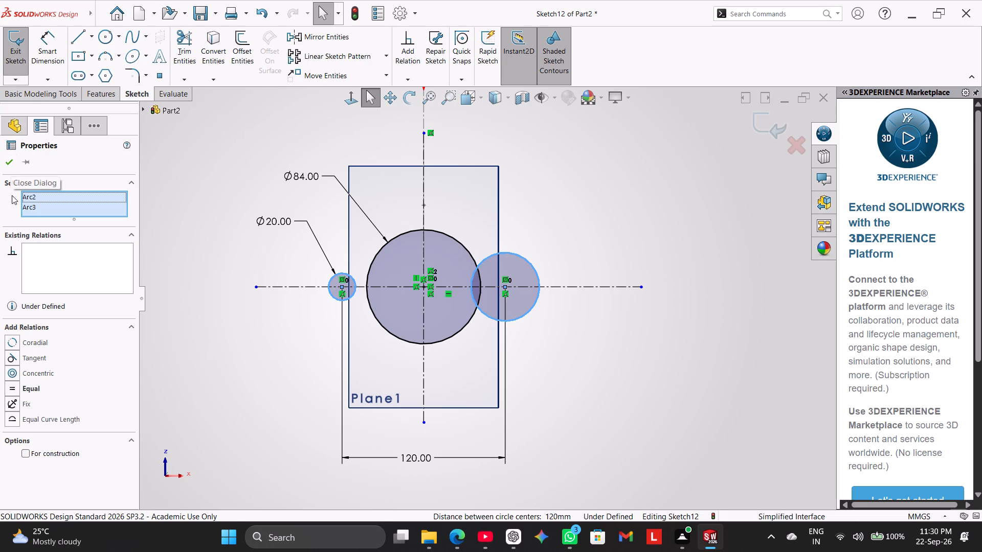
pyautogui.click(31, 386)
pyautogui.click(159, 369)
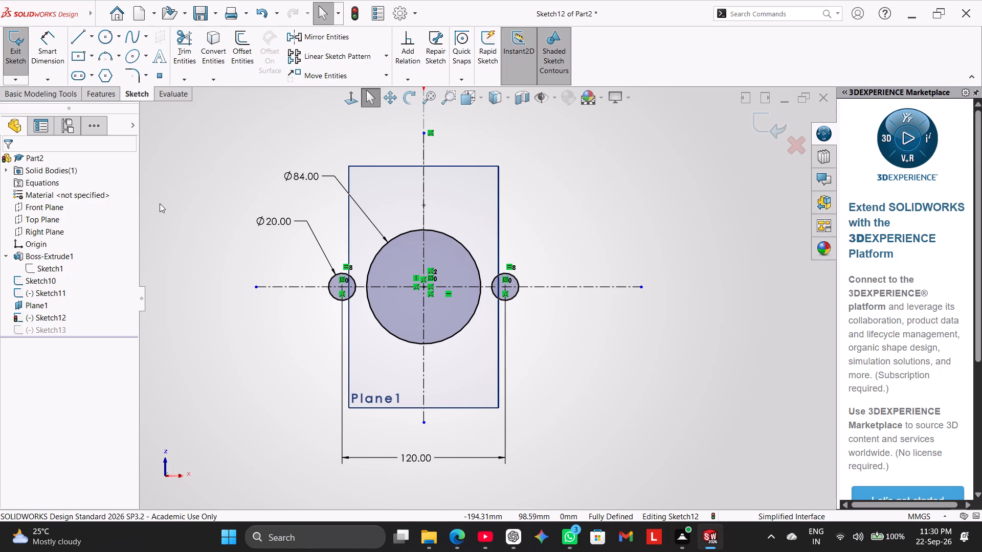
# Draw a line about 51 mm long, tangent to the upper sides of the dimensioned 20 mm circle and the 84 mm circle.
pyautogui.click(79, 35)
pyautogui.scroll(-3, 371, 227)
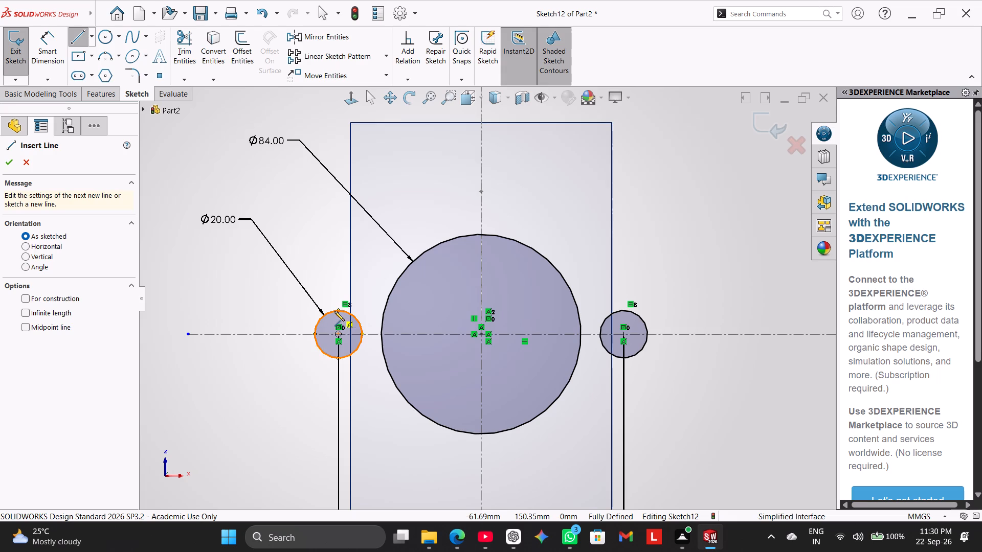
pyautogui.click(331, 311)
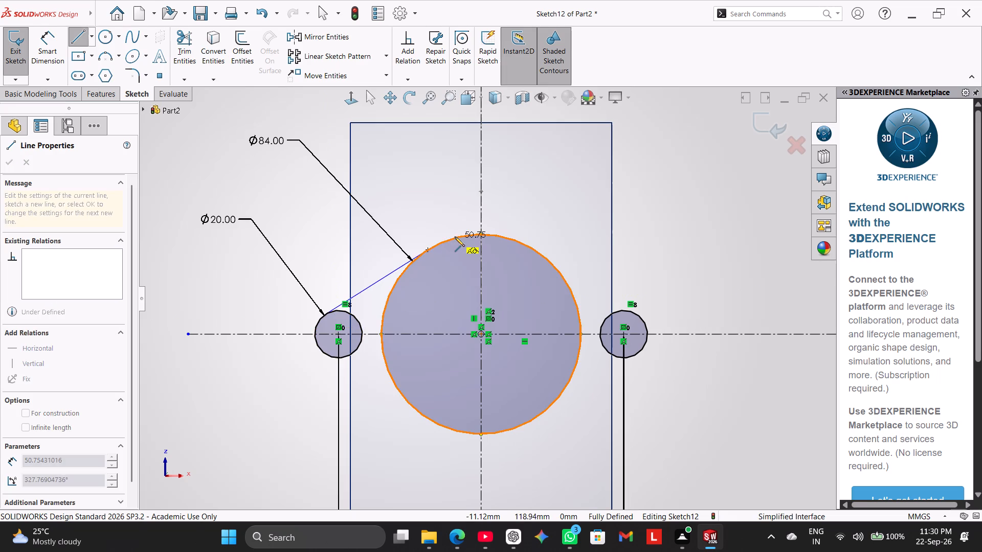
pyautogui.click(455, 237)
pyautogui.rightClick(418, 197)
pyautogui.click(437, 207)
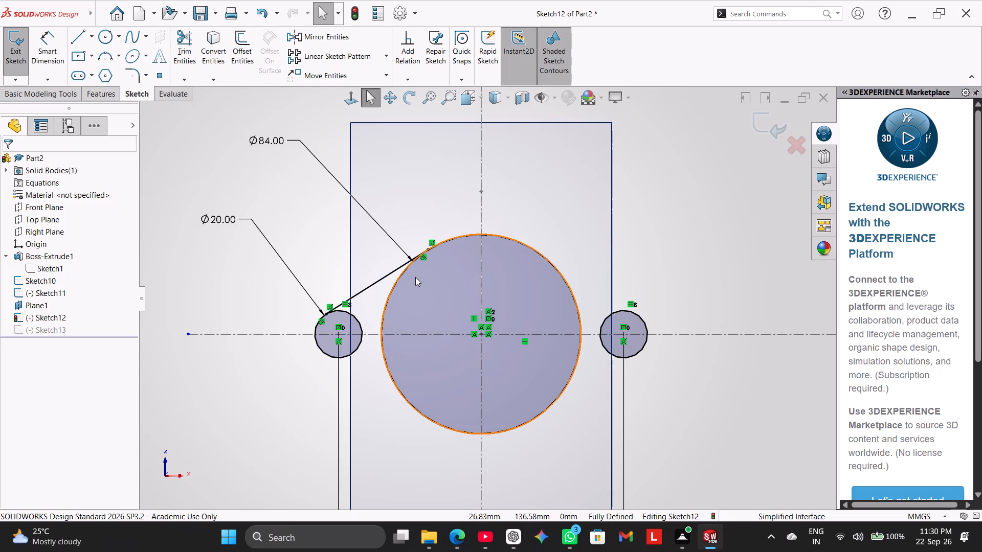
# Mirror the tangent line about the horizontal centreline.
pyautogui.scroll(2, 433, 287)
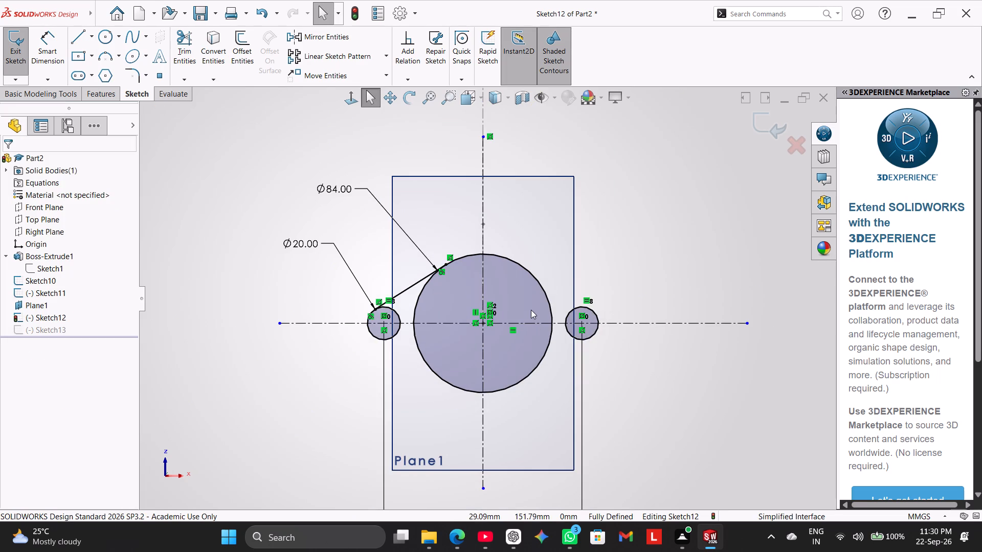
pyautogui.moveTo(329, 32); pyautogui.dragTo(333, 31)
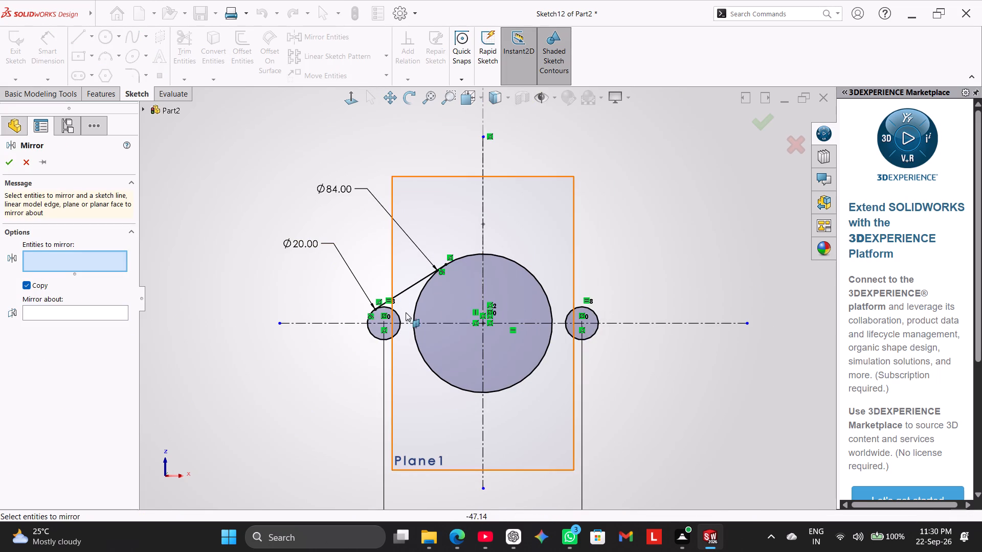
pyautogui.click(403, 291)
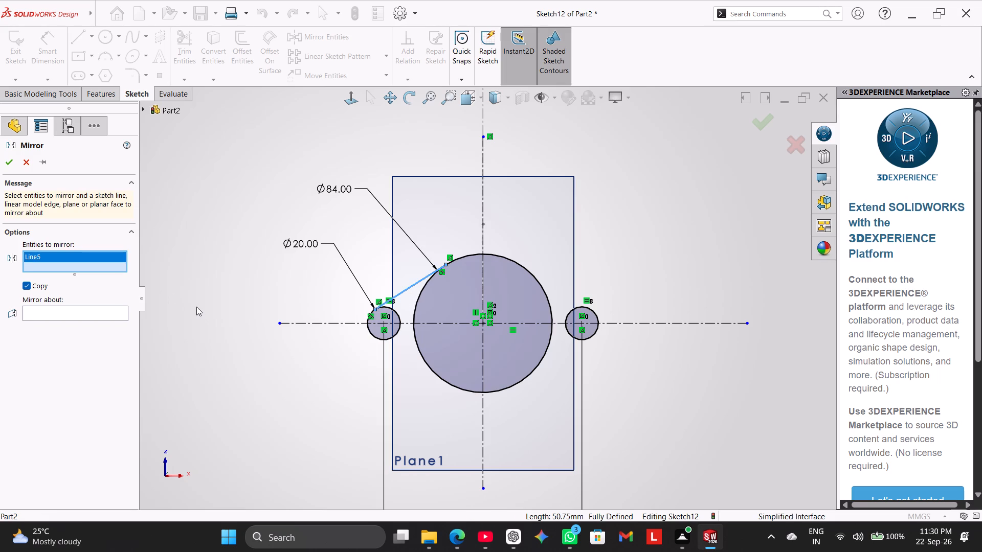
pyautogui.click(196, 307)
pyautogui.rightClick(196, 306)
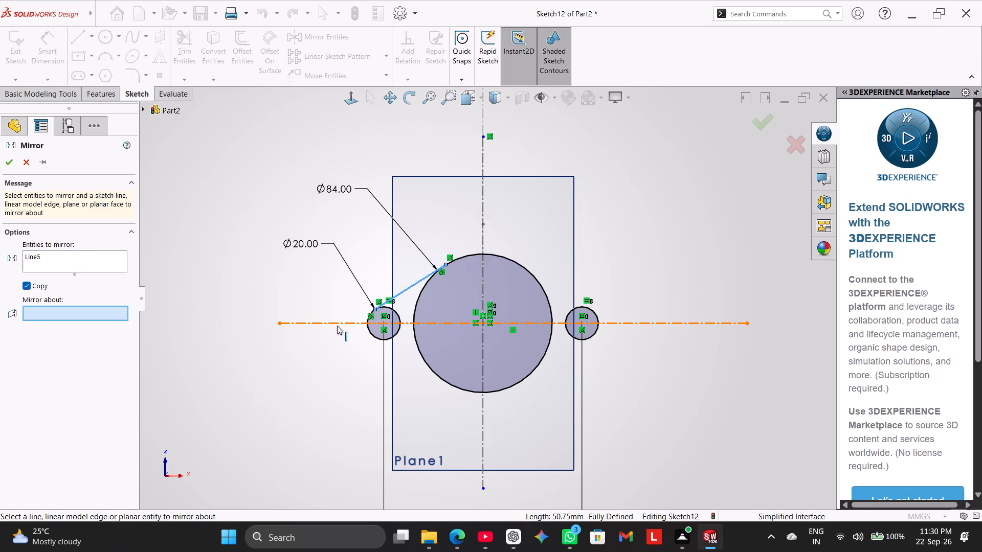
pyautogui.click(409, 323)
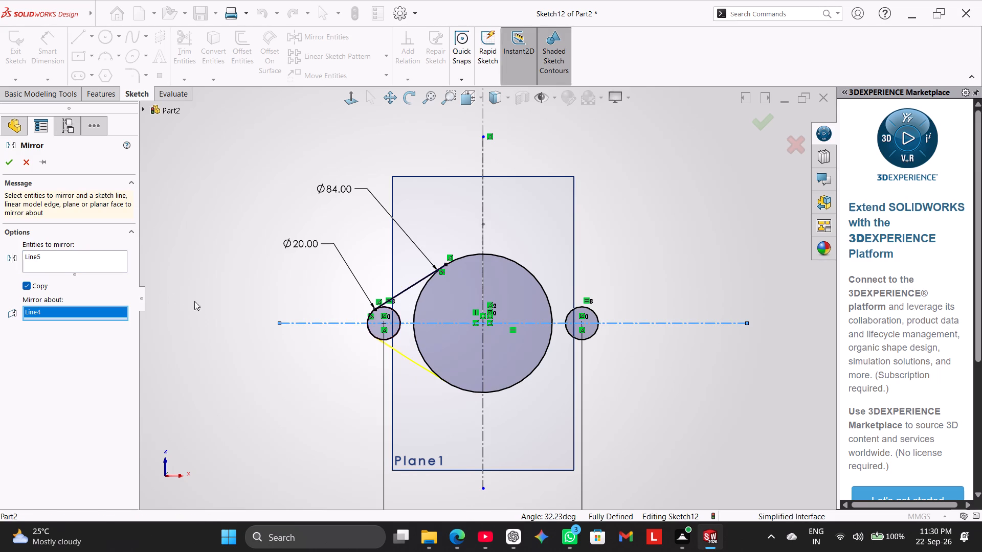
pyautogui.click(9, 160)
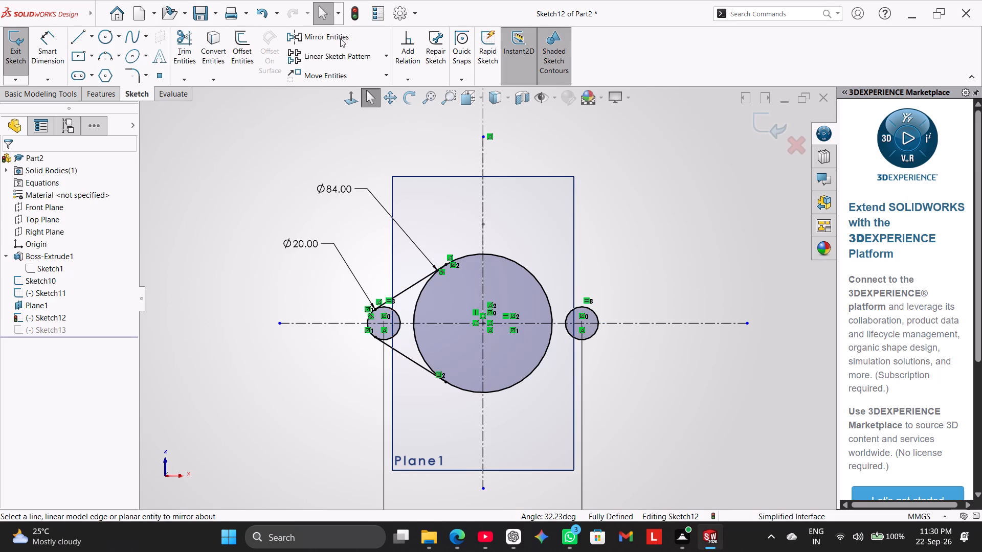
# Mirror both tangent lines about the vertical centreline to the opposite outer circle.
pyautogui.click(340, 38)
pyautogui.click(401, 292)
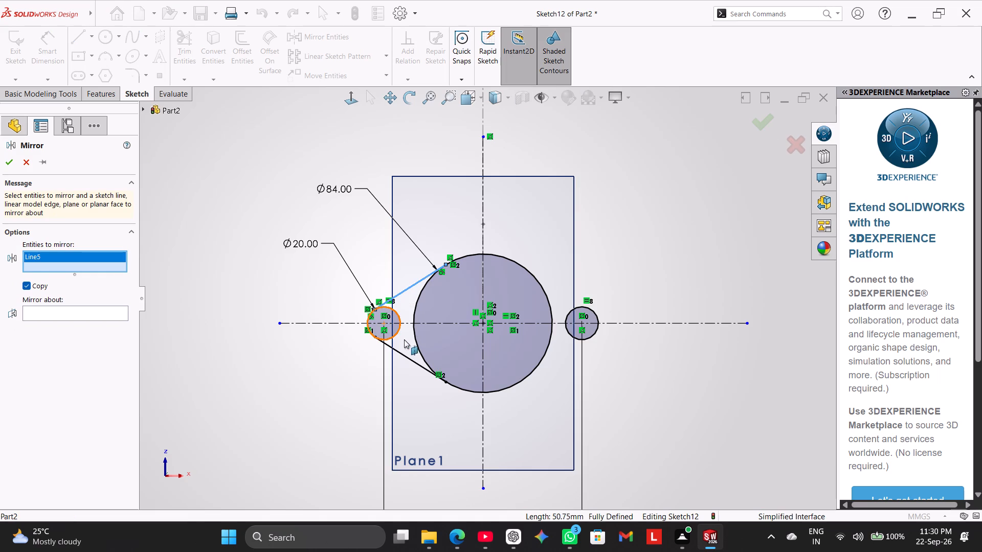
pyautogui.click(409, 357)
pyautogui.click(323, 343)
pyautogui.rightClick(322, 343)
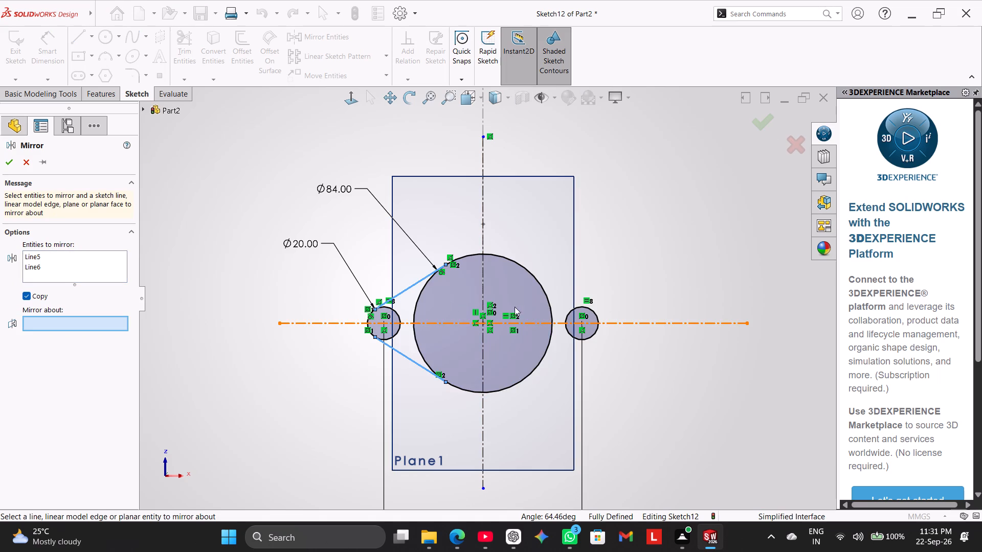
pyautogui.click(484, 287)
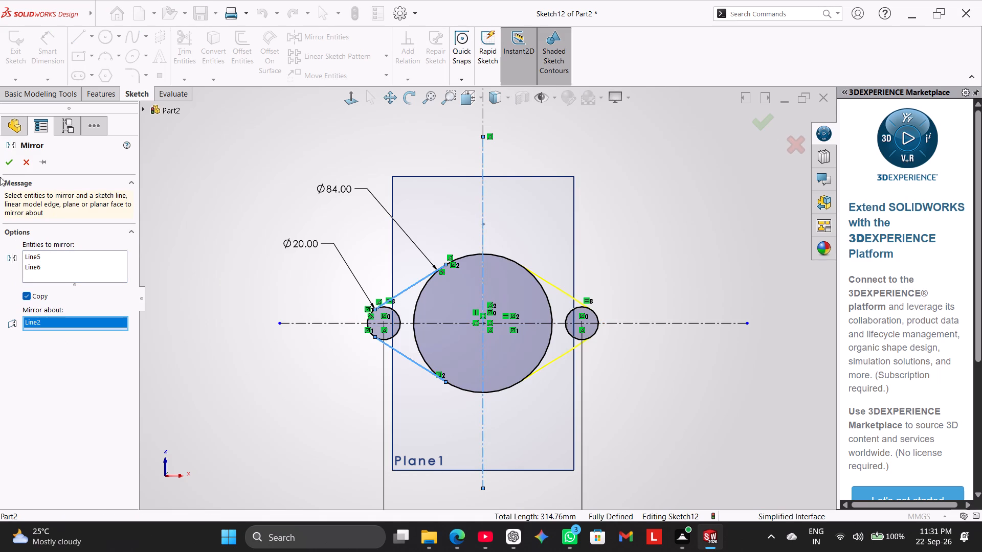
pyautogui.click(7, 165)
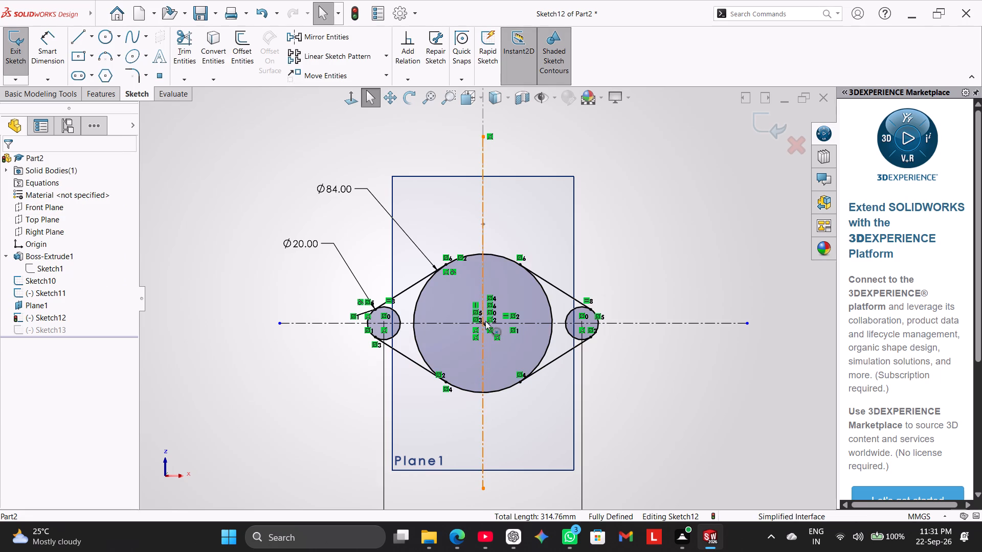
# Trim away the side arcs of the 84 mm circle between the tangent lines, keeping its upper and lower arcs.
pyautogui.scroll(-1, 485, 321)
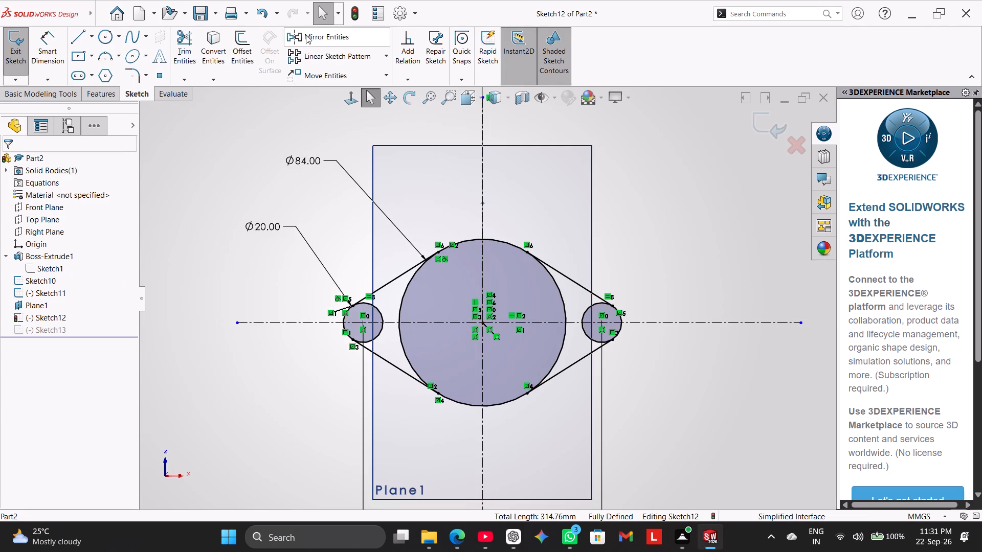
pyautogui.click(175, 40)
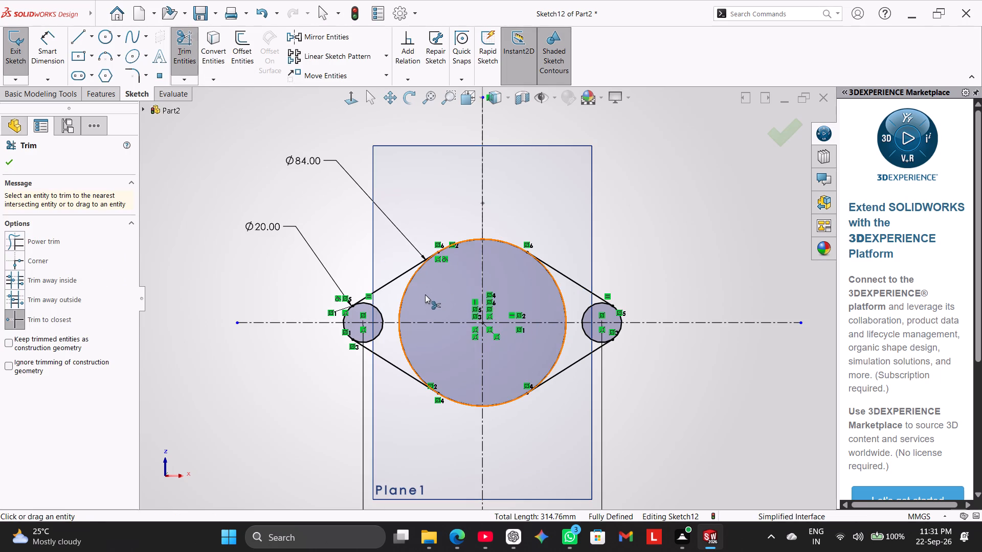
pyautogui.click(404, 299)
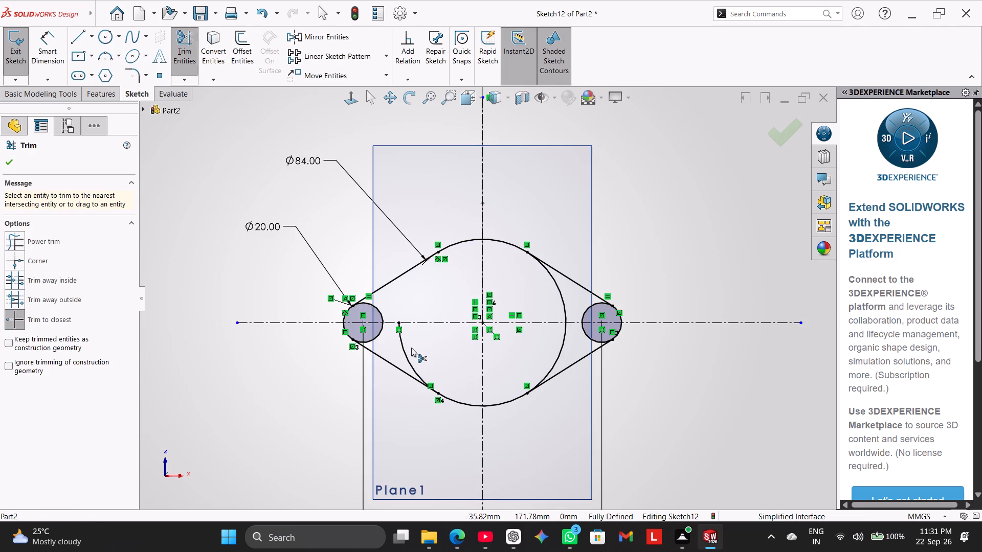
pyautogui.click(406, 355)
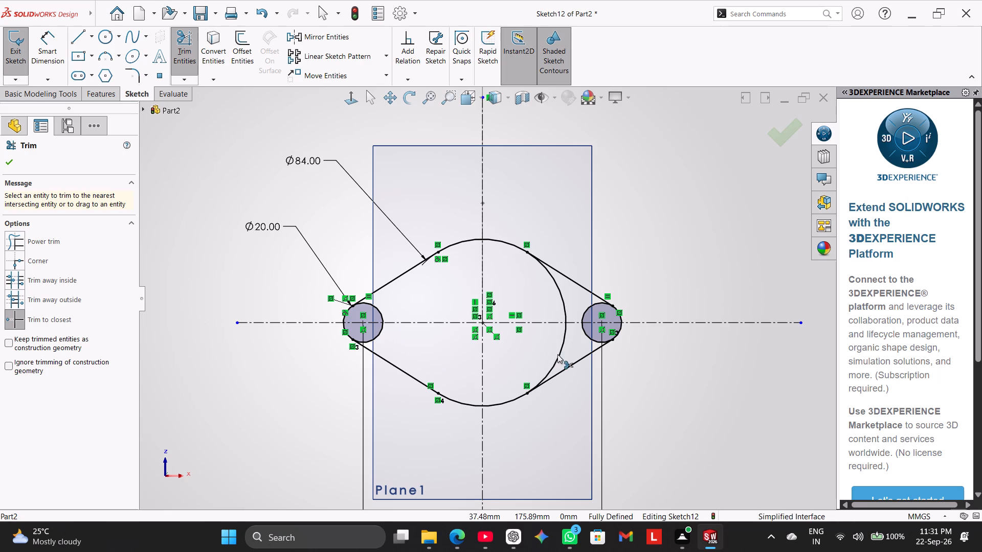
pyautogui.click(557, 354)
pyautogui.click(564, 306)
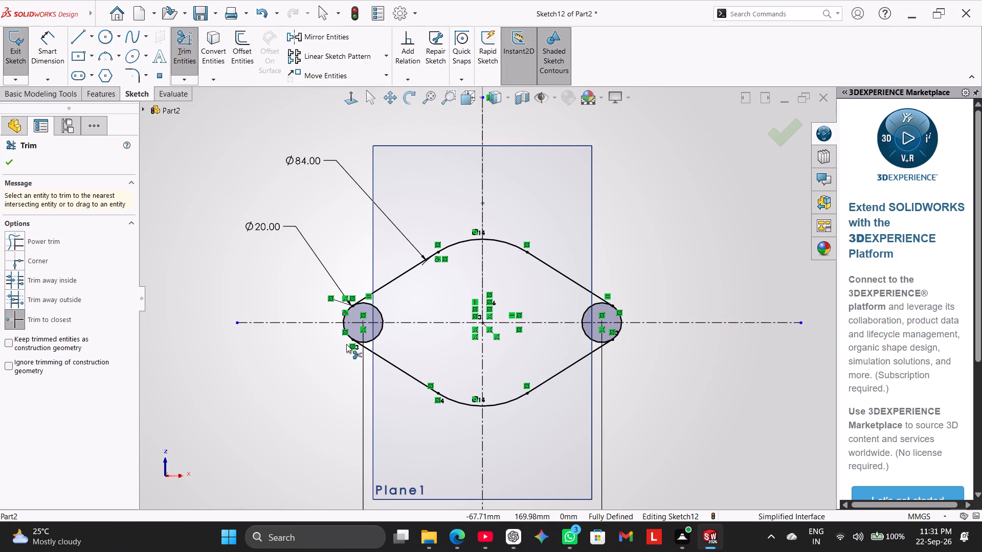
# Examine the trimmed profile on Plane1 against the first flange from several angles, ending with a face-on view.
pyautogui.scroll(1, 317, 357)
pyautogui.moveTo(353, 383); pyautogui.dragTo(434, 429, button='middle')
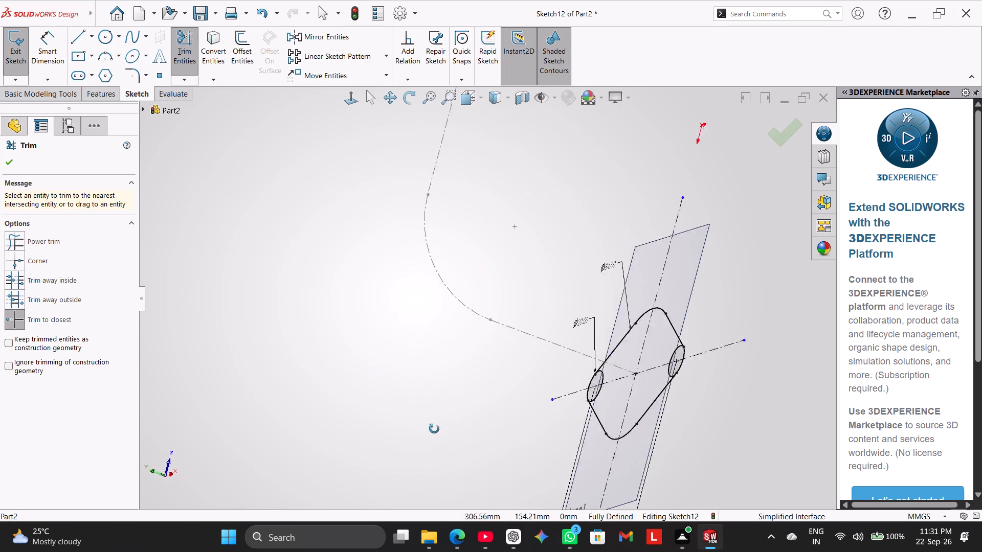
pyautogui.moveTo(434, 429); pyautogui.dragTo(393, 380, button='middle')
pyautogui.scroll(3, 392, 374)
pyautogui.moveTo(403, 298); pyautogui.dragTo(397, 357, button='middle')
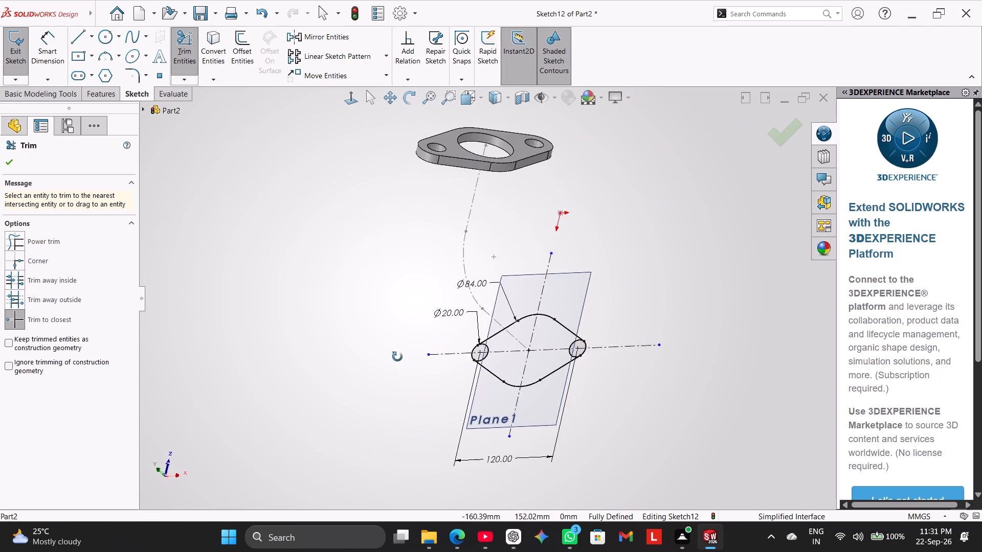
pyautogui.moveTo(397, 357); pyautogui.dragTo(367, 349, button='middle')
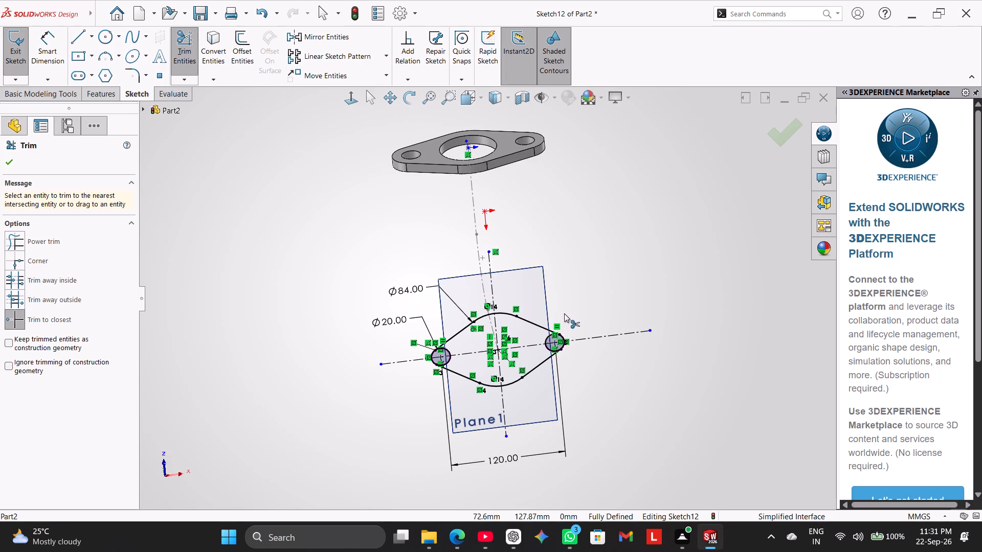
pyautogui.click(352, 97)
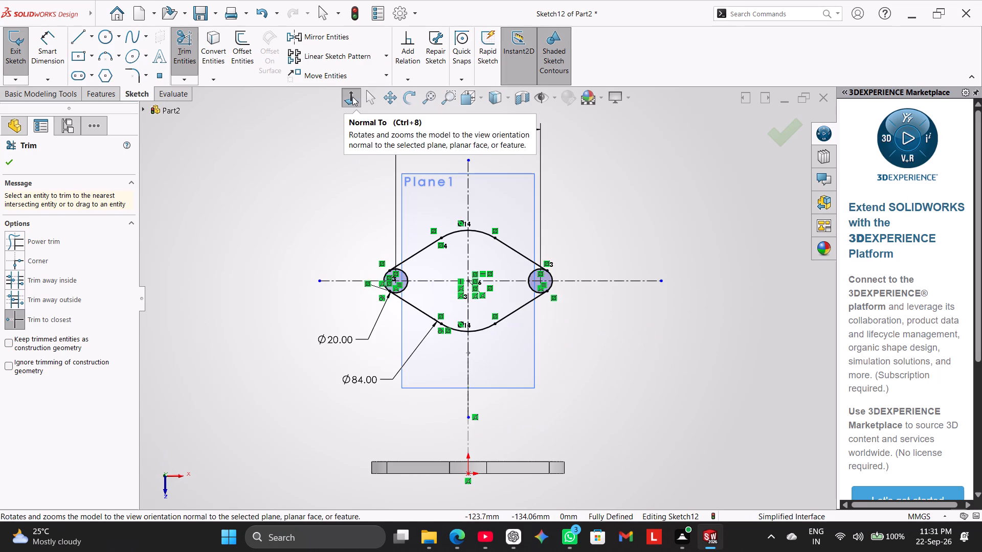
pyautogui.click(352, 97)
pyautogui.rightClick(627, 193)
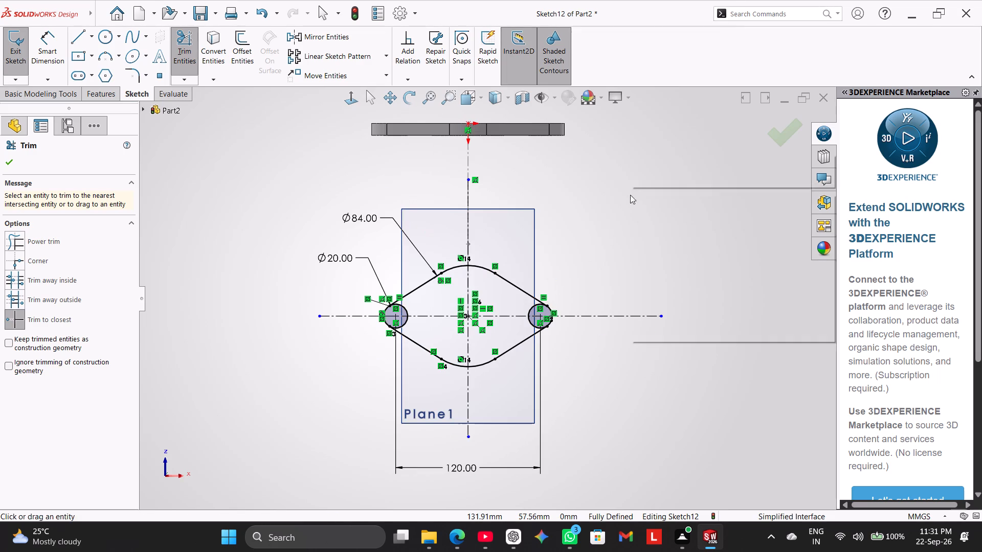
pyautogui.click(655, 226)
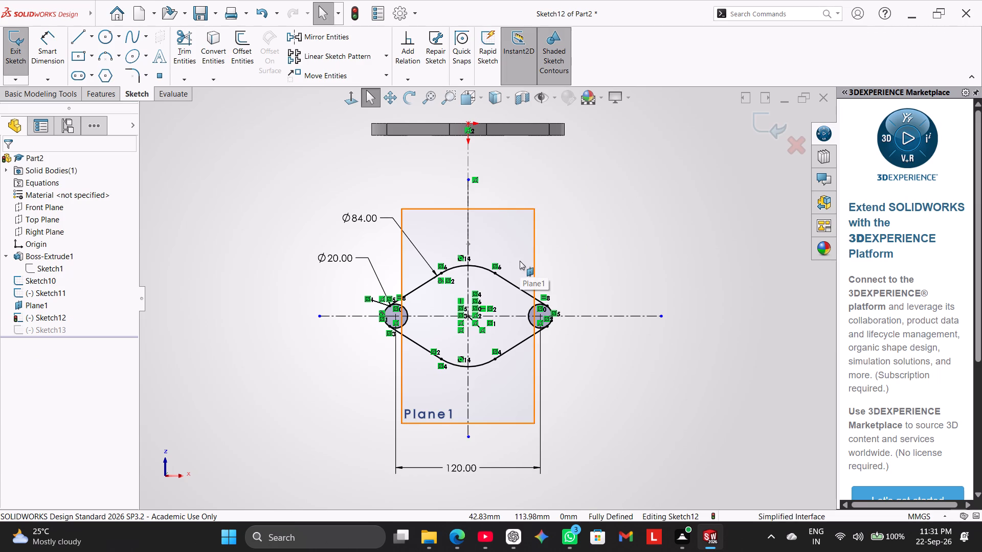
# Set the diameter of the outer end circles to 40 mm.
pyautogui.doubleClick(332, 253)
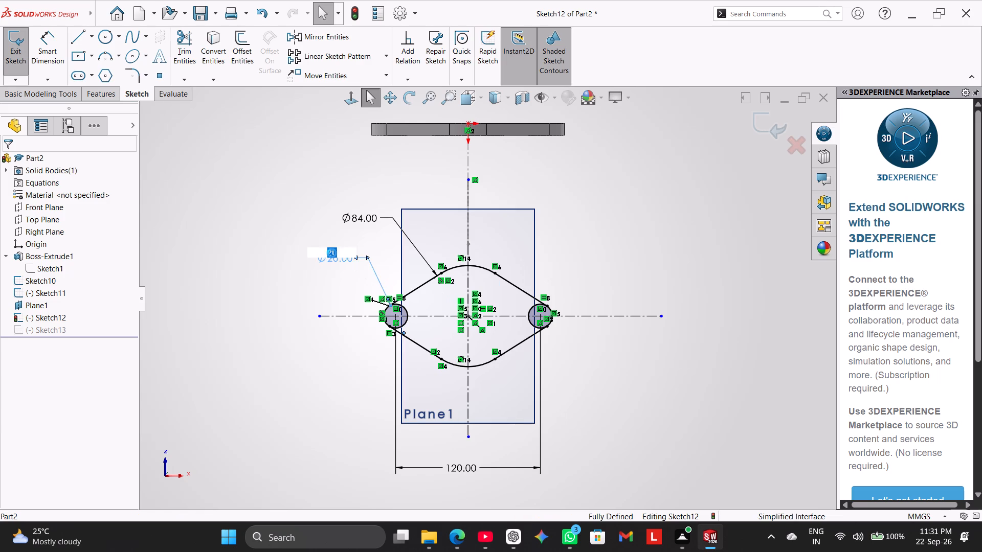
pyautogui.write('40')
pyautogui.press('Return')
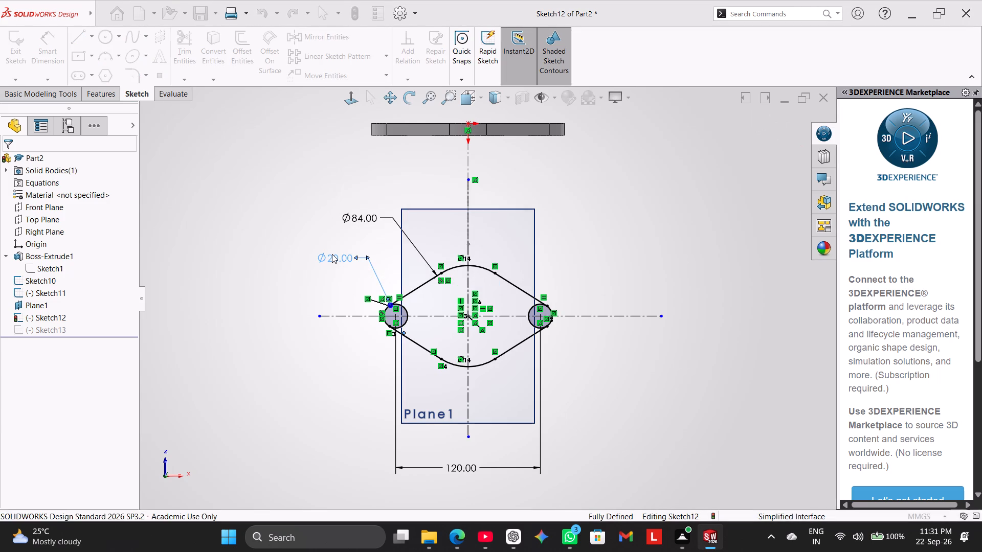
pyautogui.rightClick(599, 228)
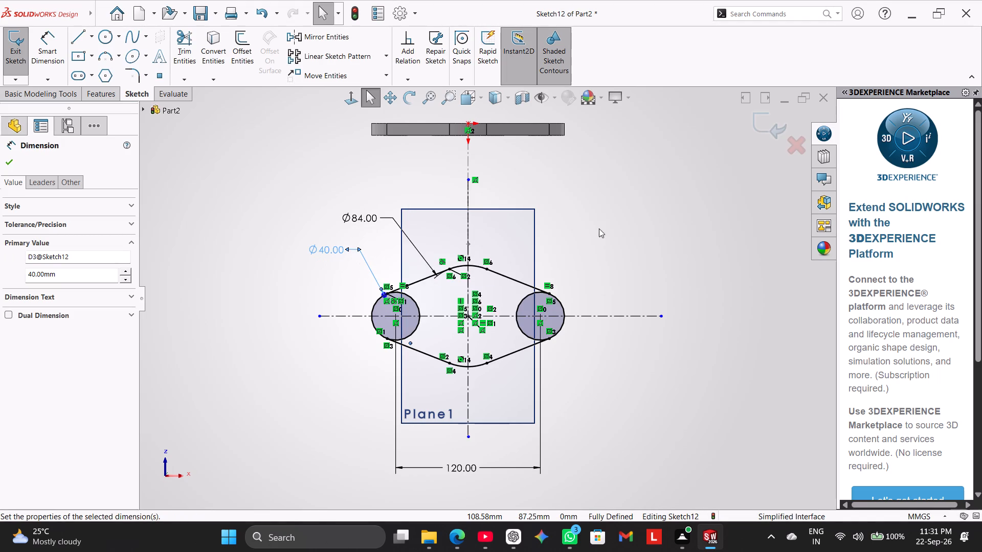
pyautogui.click(577, 242)
# Trim away the inner arcs of both 40 mm end circles, leaving a single closed oval outline.
pyautogui.scroll(-2, 485, 292)
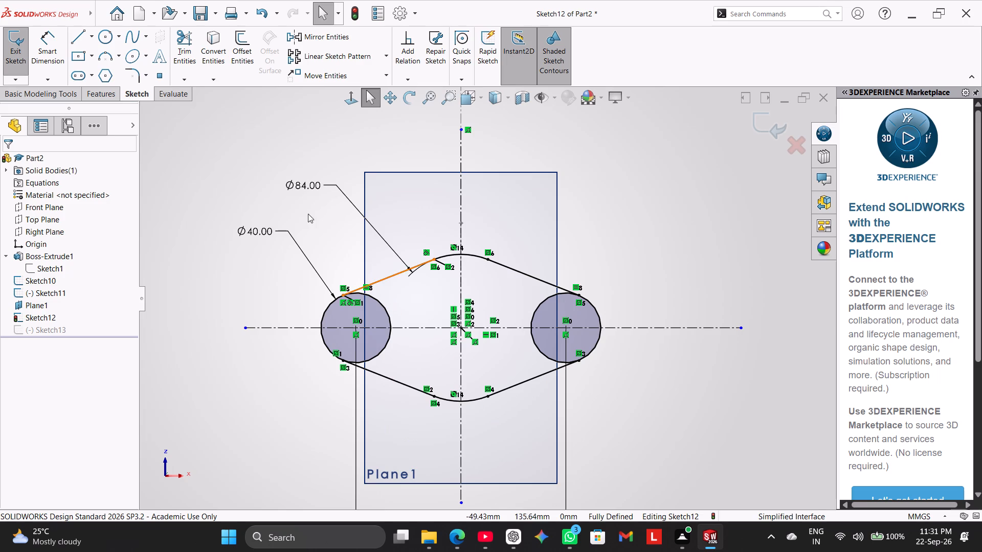
pyautogui.click(186, 43)
pyautogui.click(376, 356)
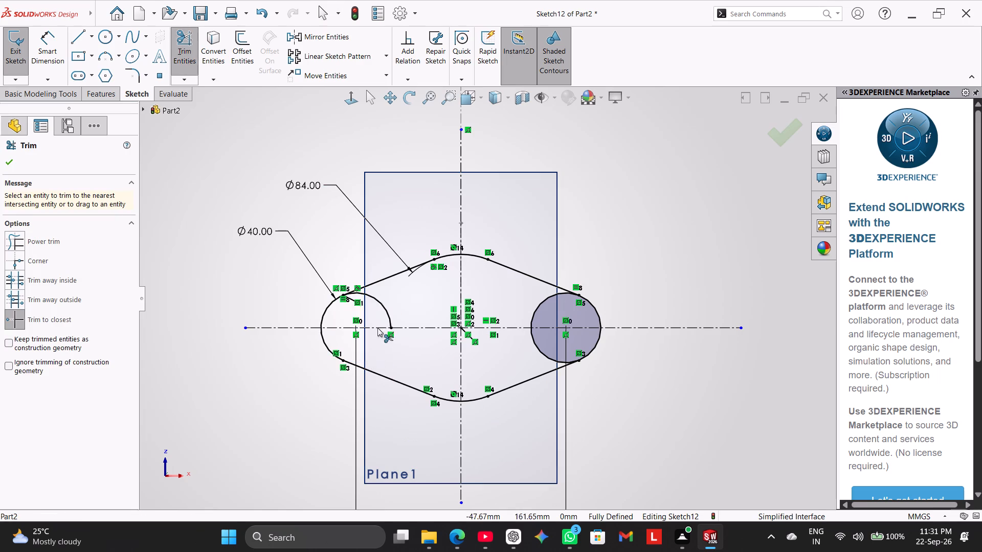
pyautogui.click(387, 312)
pyautogui.click(541, 349)
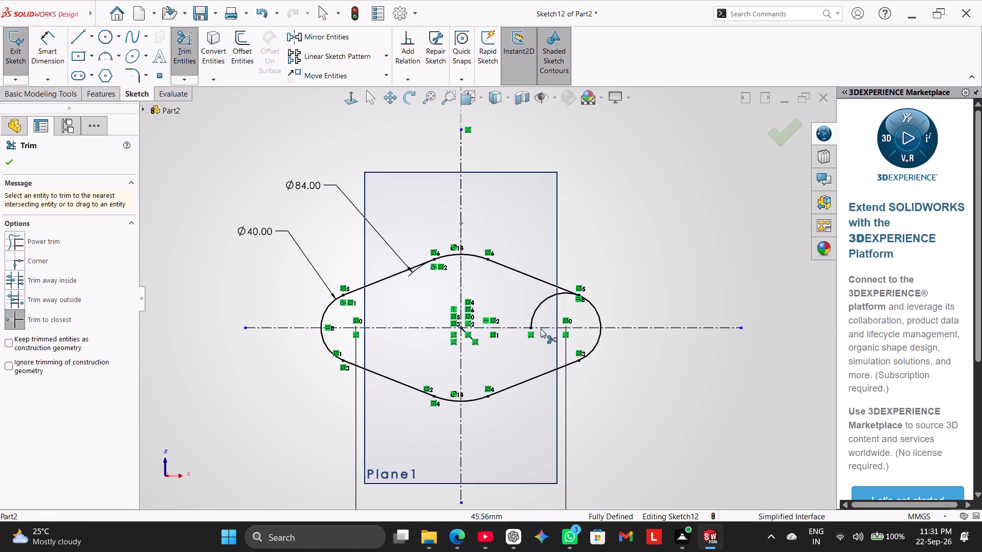
pyautogui.click(541, 305)
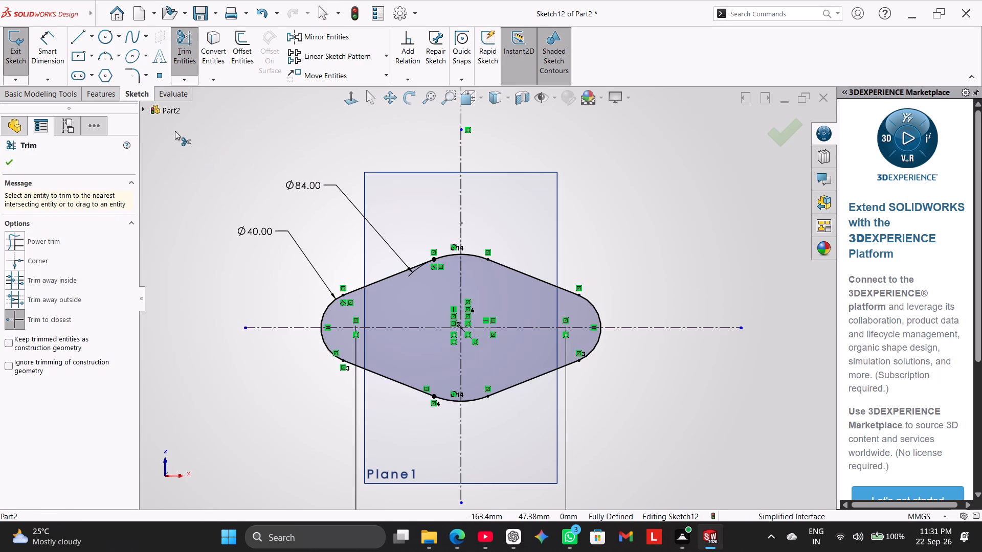
# Sketch a circle about 22 mm in diameter centred on the flange profile's left end arc.
pyautogui.click(105, 37)
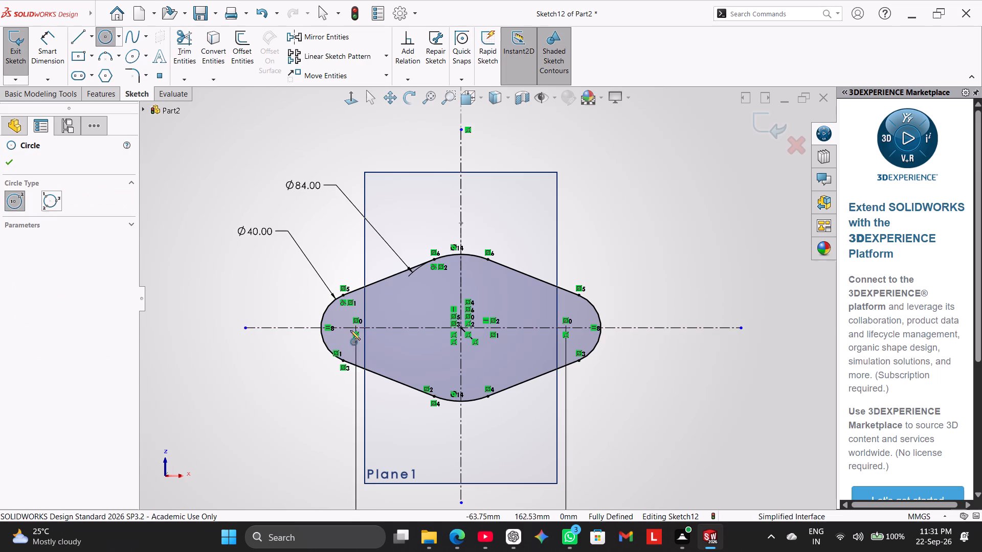
pyautogui.click(356, 327)
pyautogui.click(368, 343)
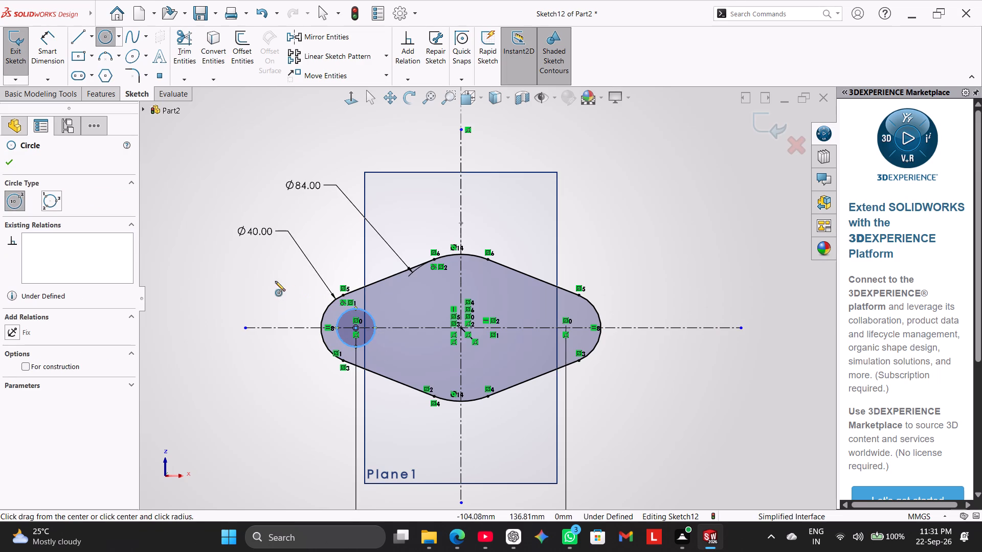
pyautogui.rightClick(274, 280)
pyautogui.click(294, 286)
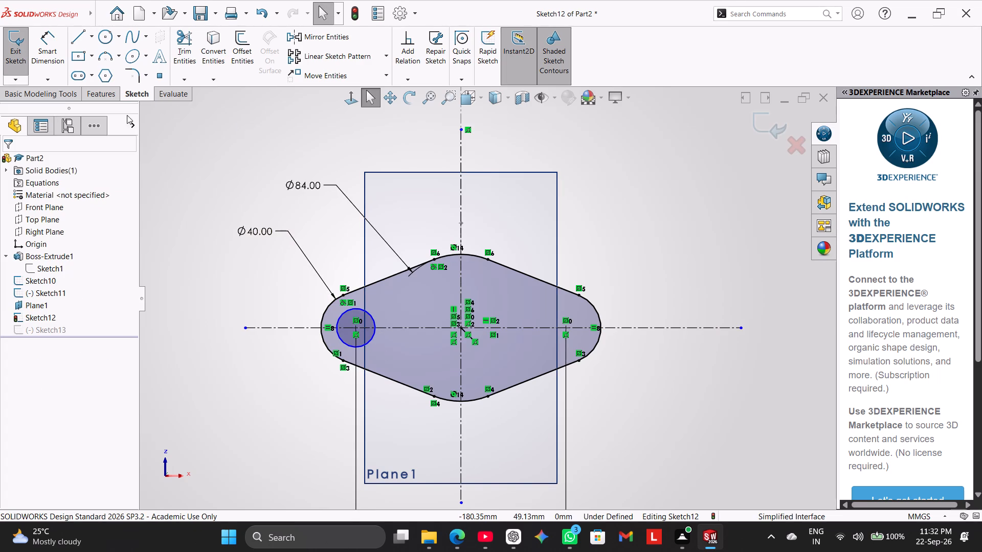
# Dimension the new bolt-hole circle at the left end with a diameter of 20 mm.
pyautogui.click(56, 46)
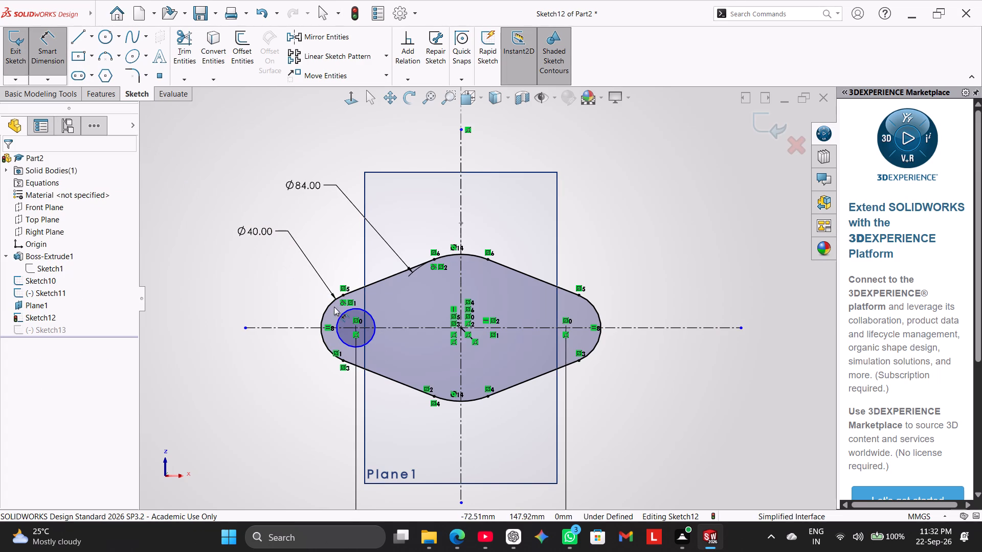
pyautogui.click(344, 313)
pyautogui.click(315, 226)
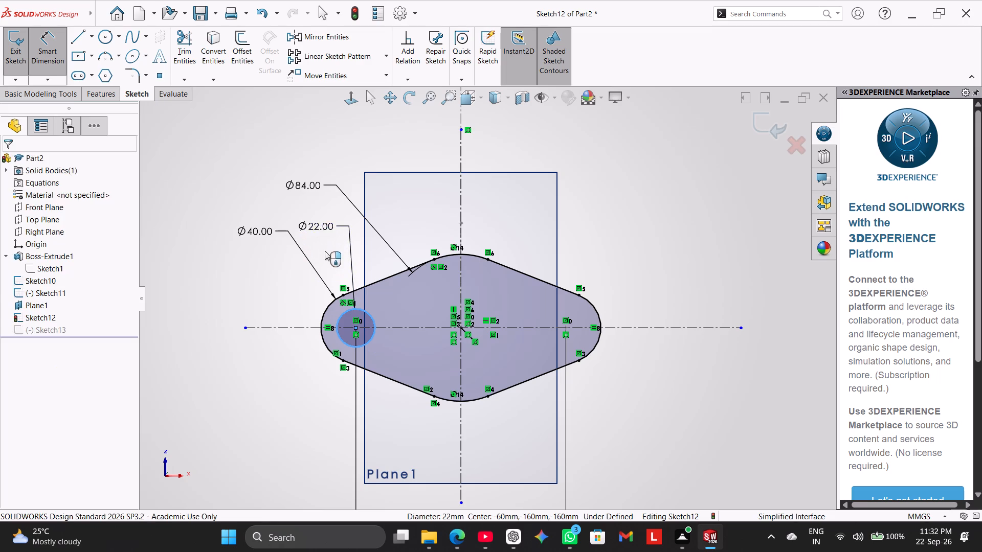
pyautogui.write('20')
pyautogui.press('Return')
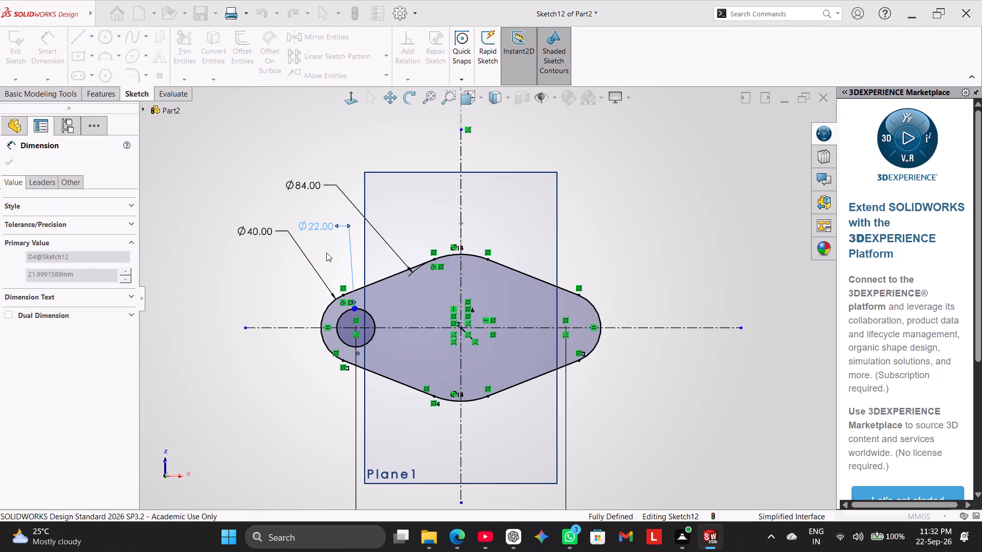
pyautogui.rightClick(172, 147)
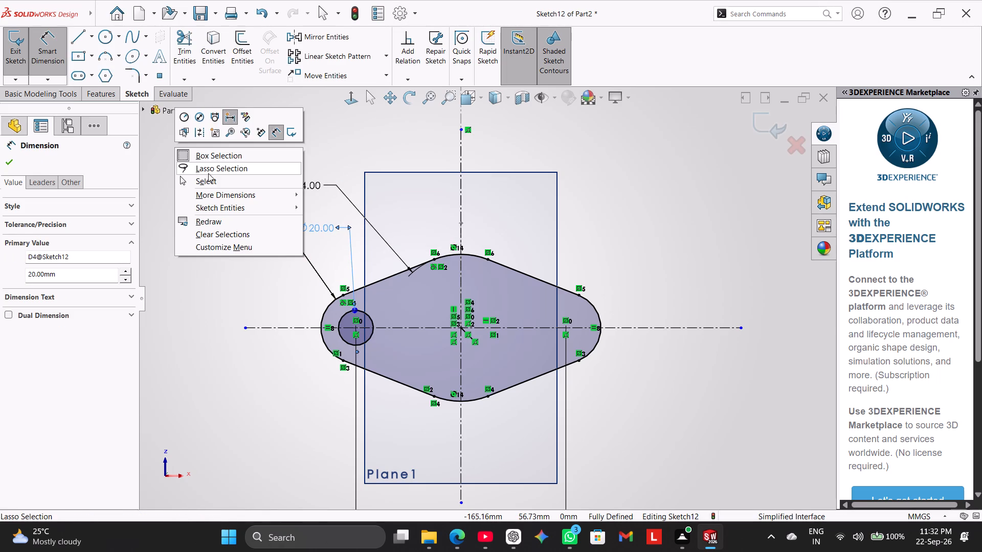
pyautogui.click(214, 180)
# Mirror the 20 mm hole circle about the vertical centreline to the opposite end of the flange.
pyautogui.click(345, 33)
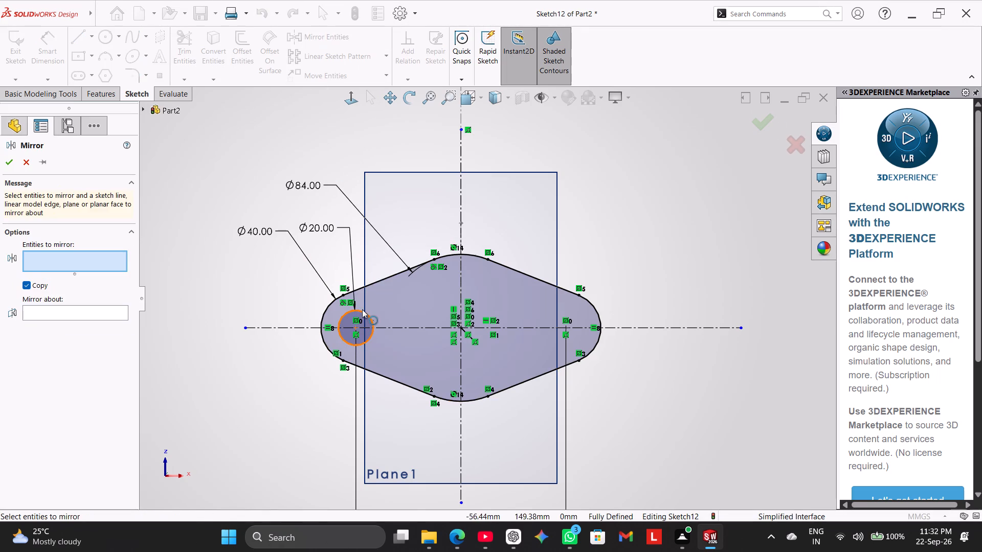
pyautogui.click(362, 309)
pyautogui.click(261, 269)
pyautogui.moveTo(261, 269); pyautogui.dragTo(262, 274, button='right')
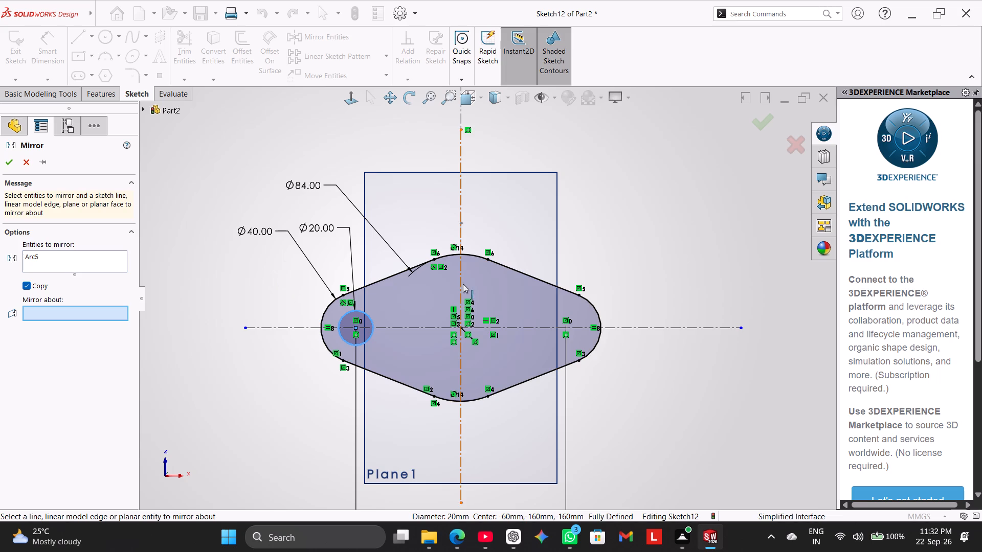
pyautogui.click(461, 282)
pyautogui.click(13, 155)
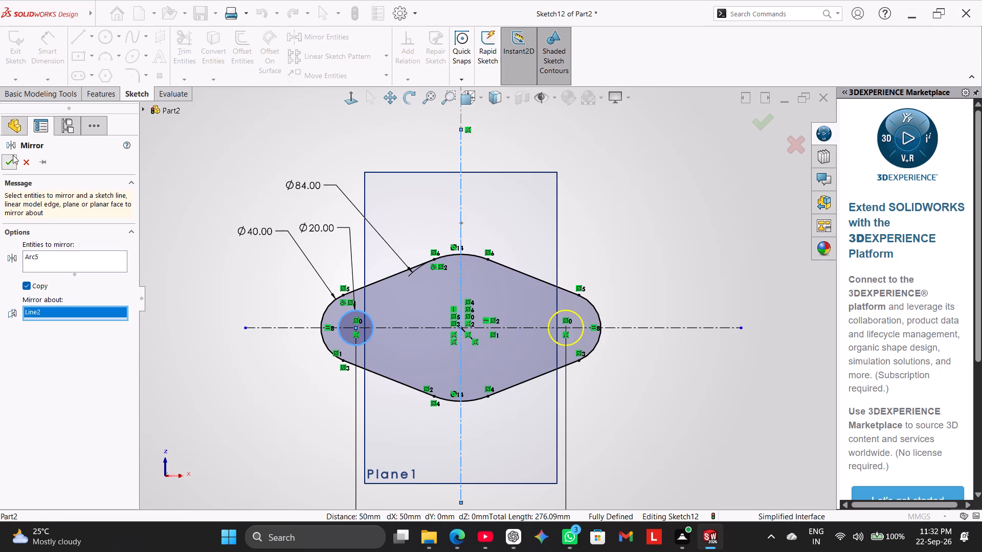
pyautogui.rightClick(173, 163)
pyautogui.click(165, 164)
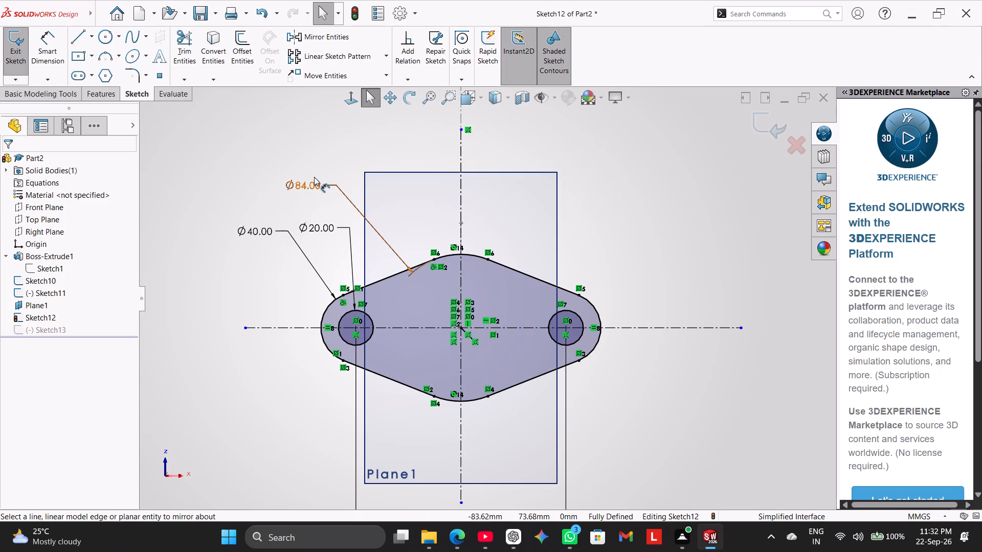
# Reposition the 84 mm diameter dimension to sit above the profile's upper arc, near the vertical centreline.
pyautogui.moveTo(307, 185); pyautogui.dragTo(408, 187)
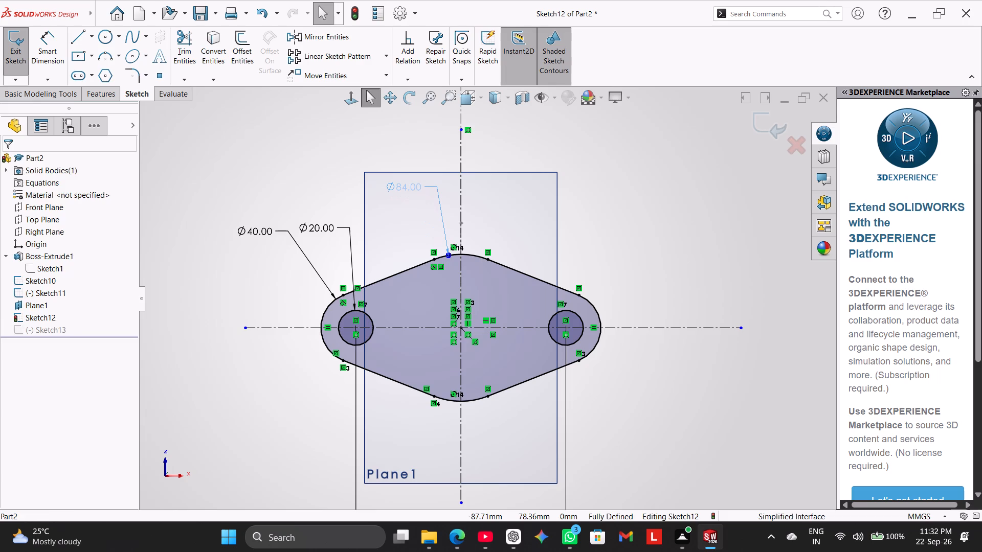
pyautogui.click(312, 195)
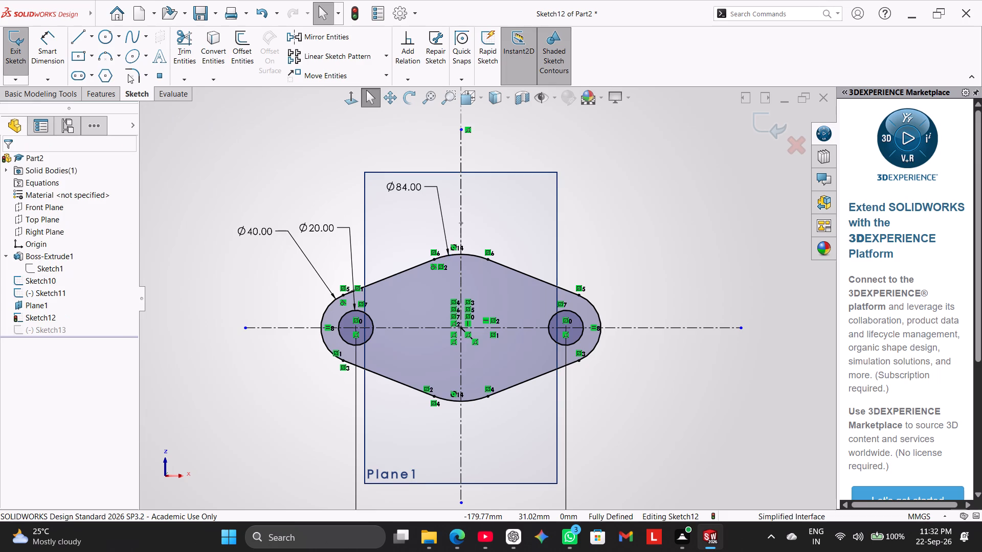
# Sketch a circle about 63 mm in diameter centred where the two centrelines cross in the flange profile.
pyautogui.click(105, 35)
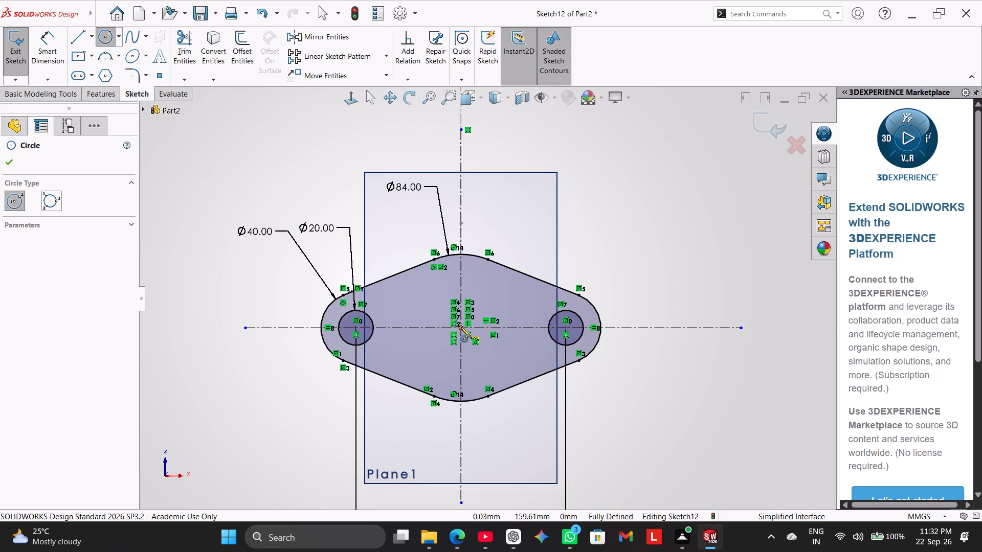
pyautogui.click(461, 327)
pyautogui.click(490, 376)
pyautogui.rightClick(619, 200)
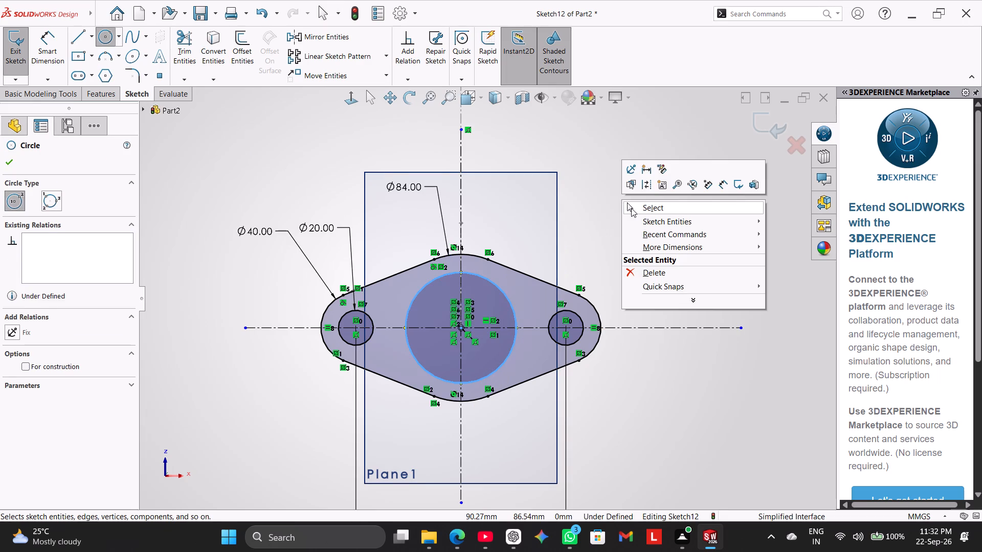
pyautogui.click(632, 209)
# Dimension the central bore circle with a diameter of 60 mm.
pyautogui.click(41, 45)
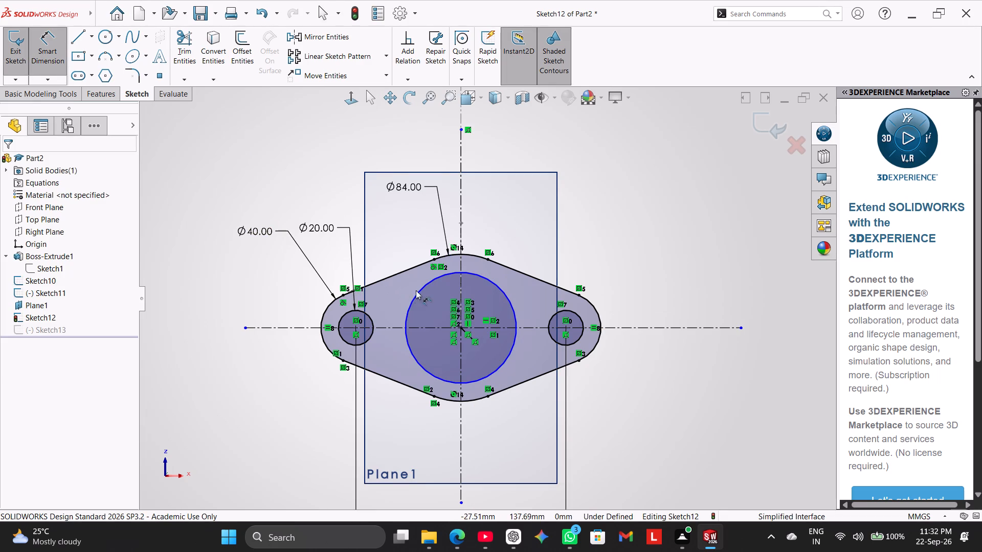
pyautogui.click(420, 291)
pyautogui.click(319, 173)
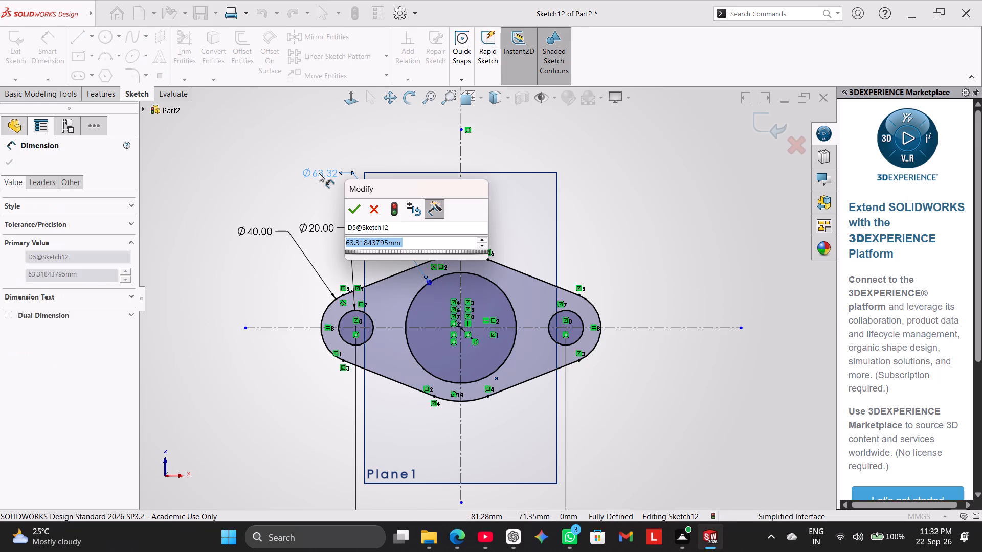
pyautogui.write('60')
pyautogui.press('Return')
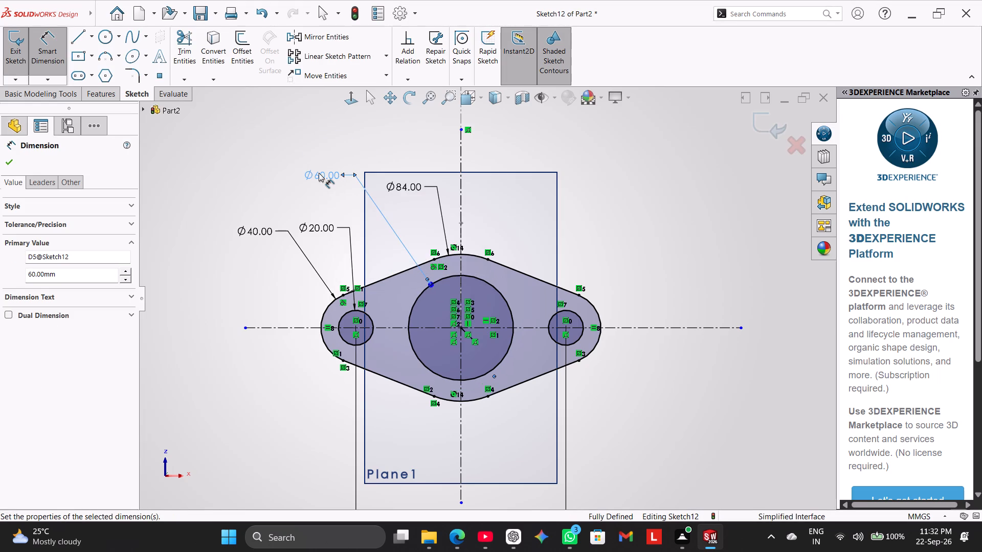
pyautogui.rightClick(239, 145)
pyautogui.click(270, 175)
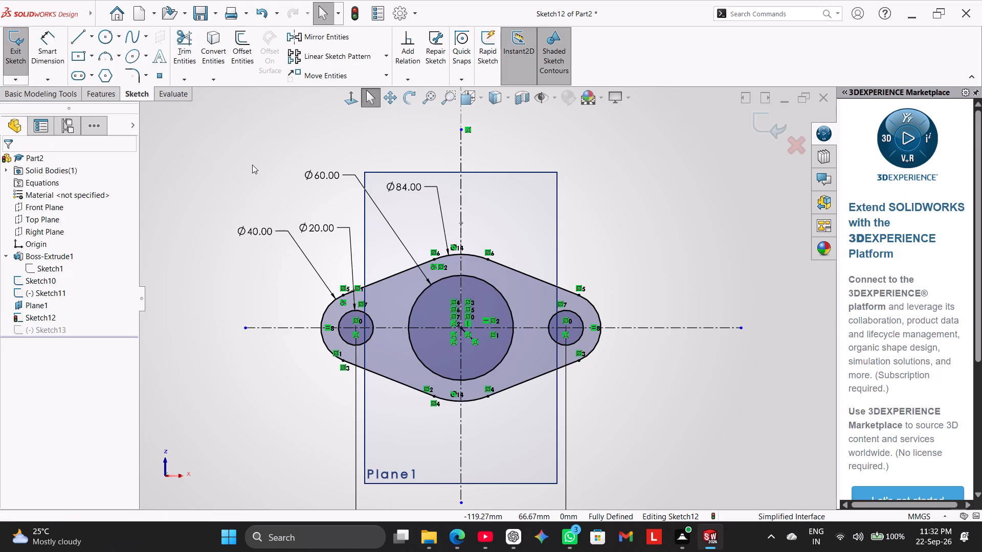
# Extrude the flange profile on Plane1 as a blind 10 mm boss towards the centreline path, with merge result on.
pyautogui.click(92, 94)
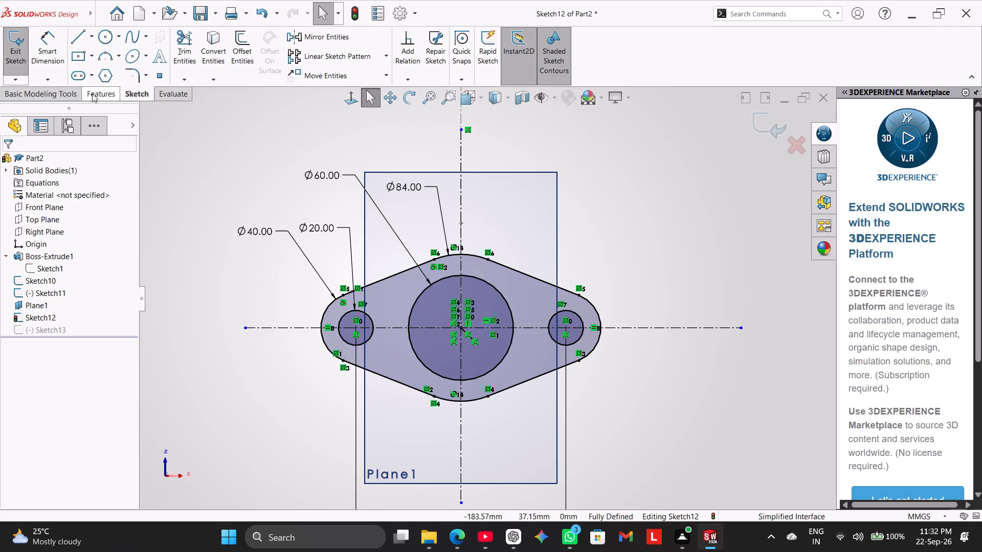
pyautogui.click(32, 44)
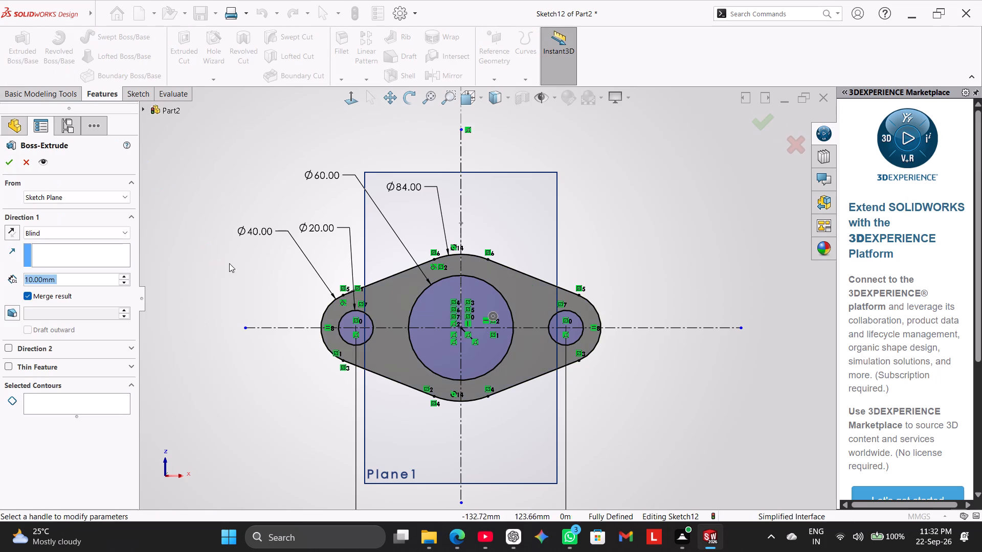
pyautogui.moveTo(246, 273); pyautogui.dragTo(282, 386, button='middle')
pyautogui.scroll(3, 278, 366)
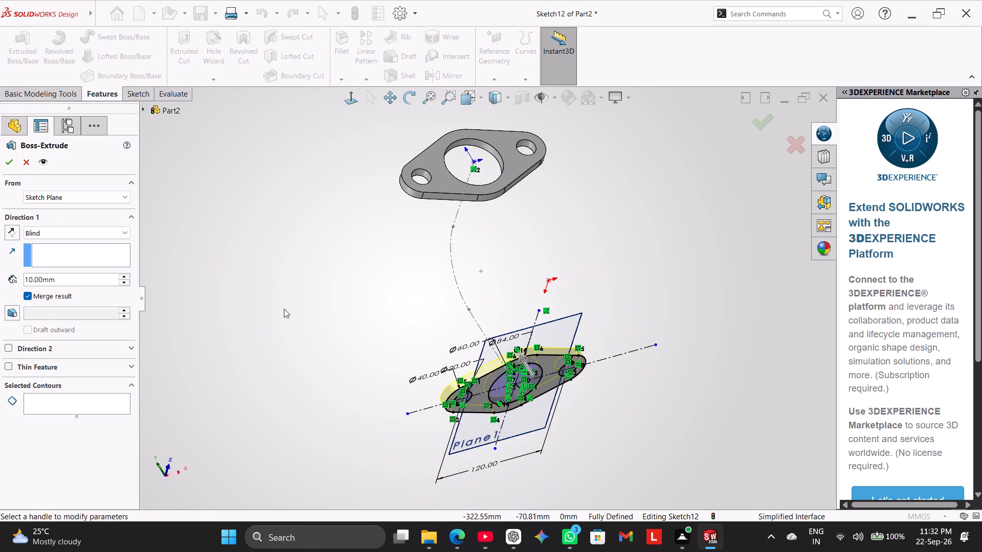
pyautogui.moveTo(320, 286); pyautogui.dragTo(197, 381, button='middle')
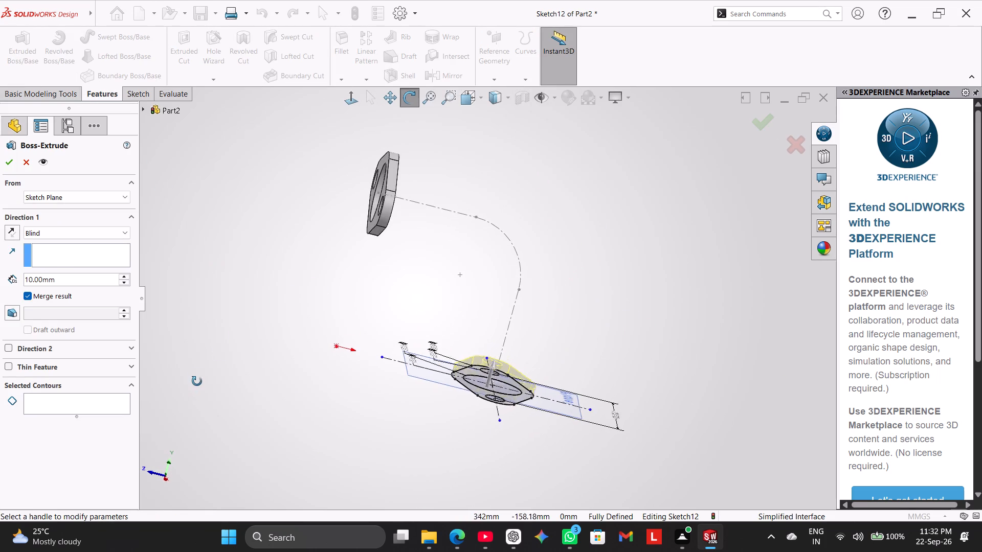
pyautogui.moveTo(197, 381); pyautogui.dragTo(198, 374, button='middle')
pyautogui.scroll(-4, 567, 347)
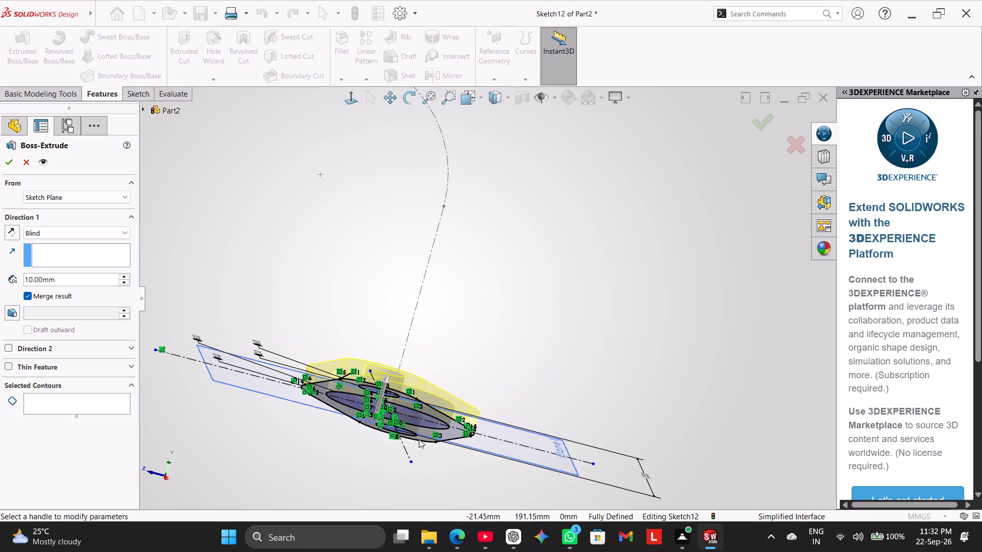
pyautogui.moveTo(397, 455); pyautogui.dragTo(424, 454, button='middle')
pyautogui.scroll(4, 403, 455)
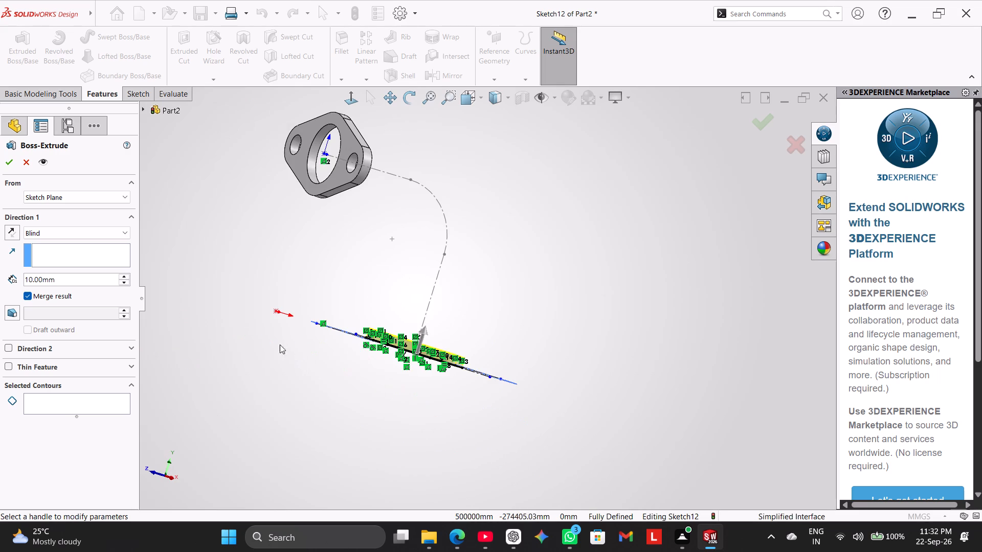
pyautogui.click(13, 226)
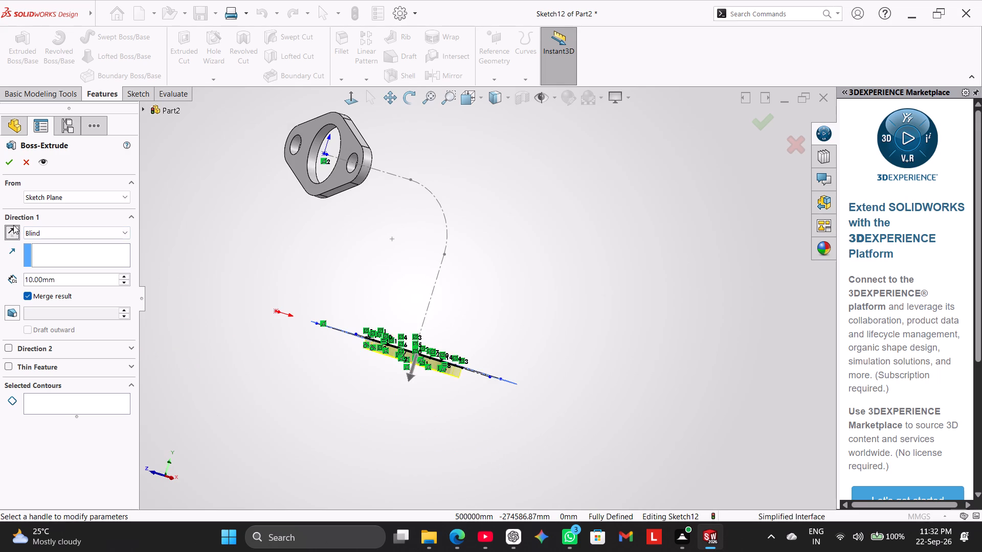
pyautogui.click(13, 233)
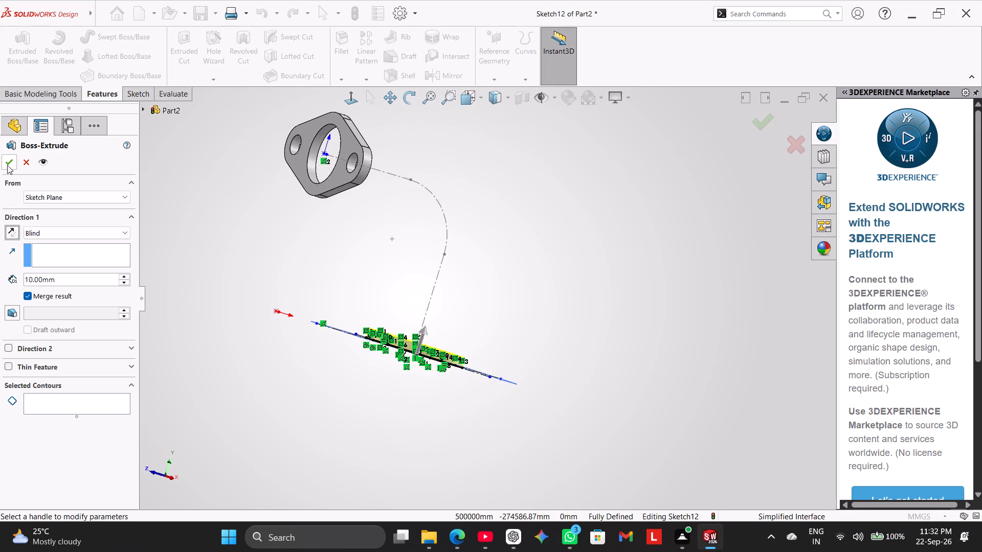
pyautogui.click(7, 165)
pyautogui.moveTo(199, 290); pyautogui.dragTo(241, 267, button='right')
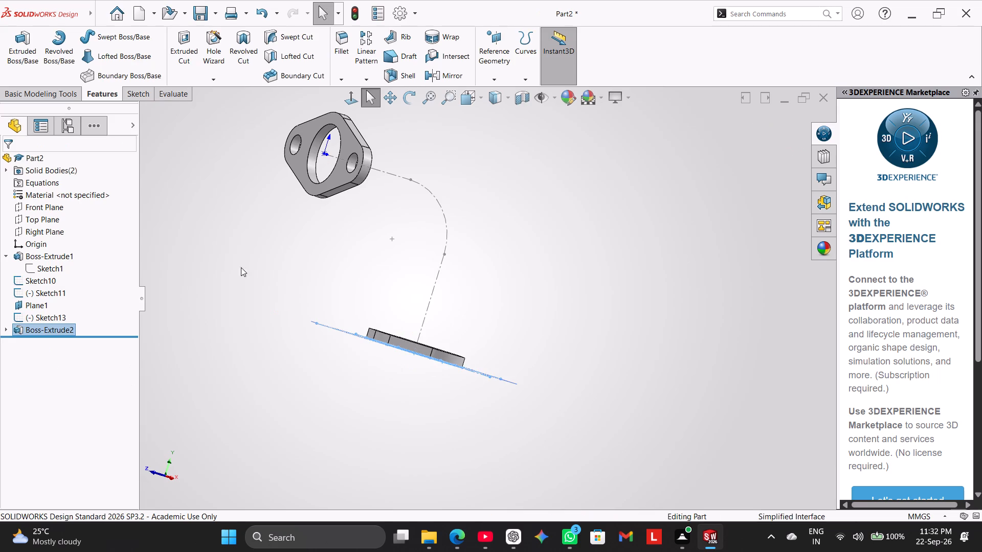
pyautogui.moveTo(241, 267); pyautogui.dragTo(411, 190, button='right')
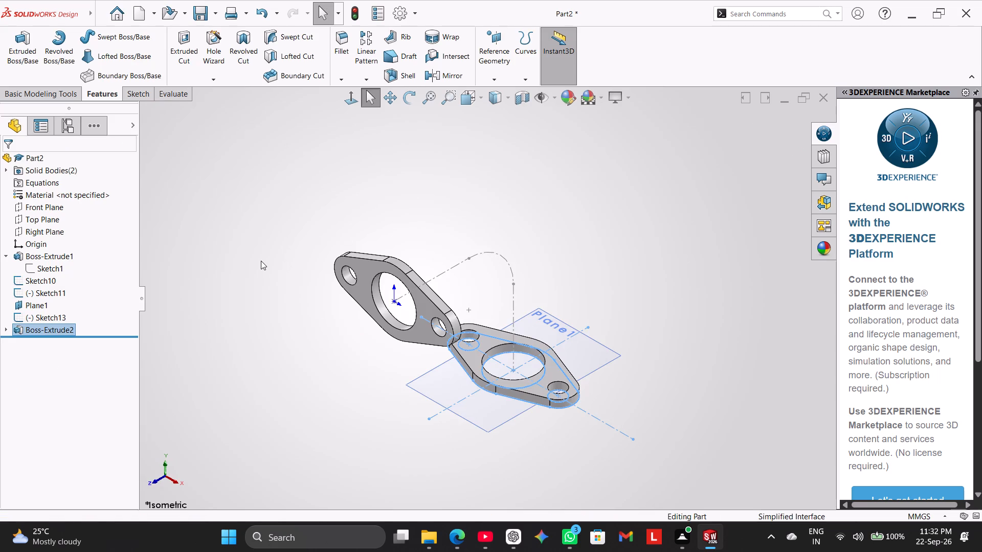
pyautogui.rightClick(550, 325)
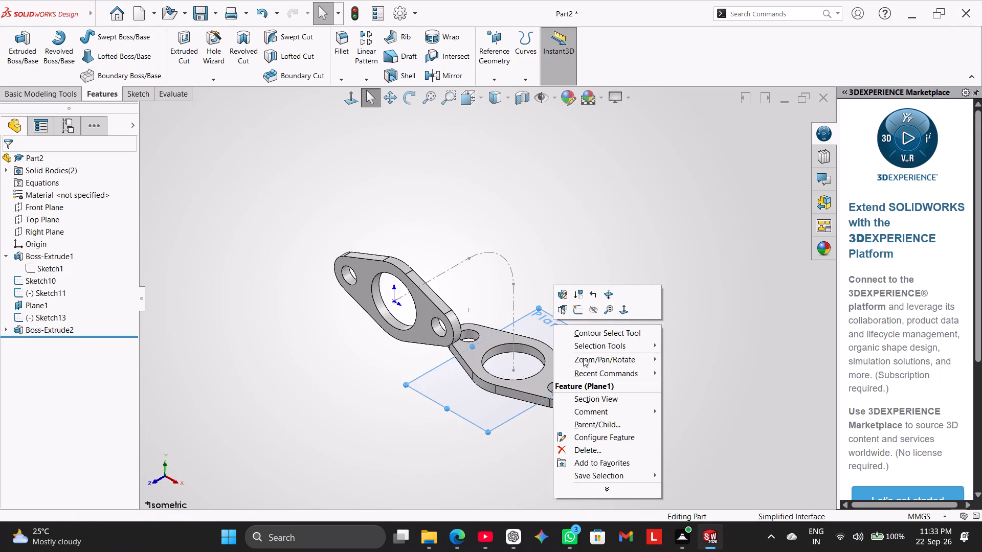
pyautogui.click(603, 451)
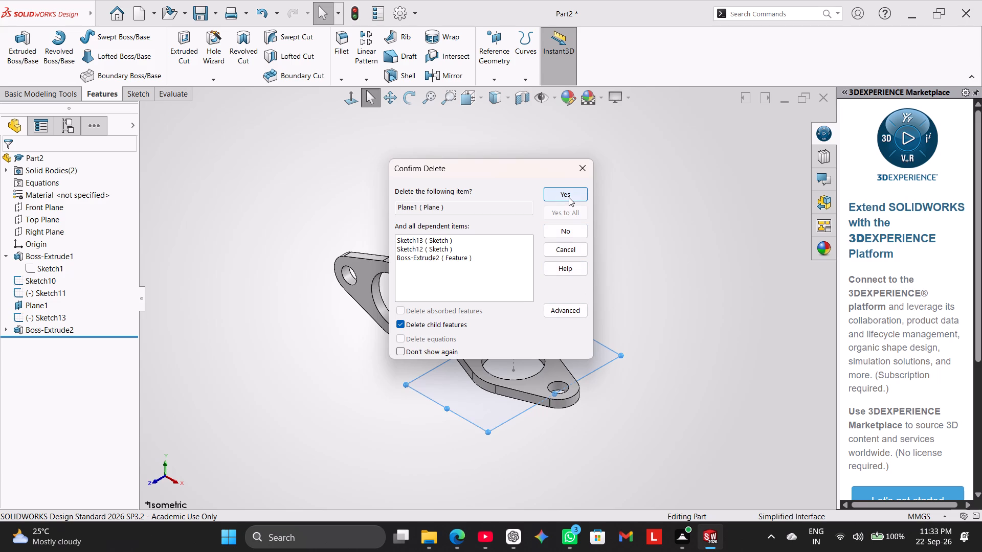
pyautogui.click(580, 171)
# Hide Plane1 beneath the second flange.
pyautogui.rightClick(596, 356)
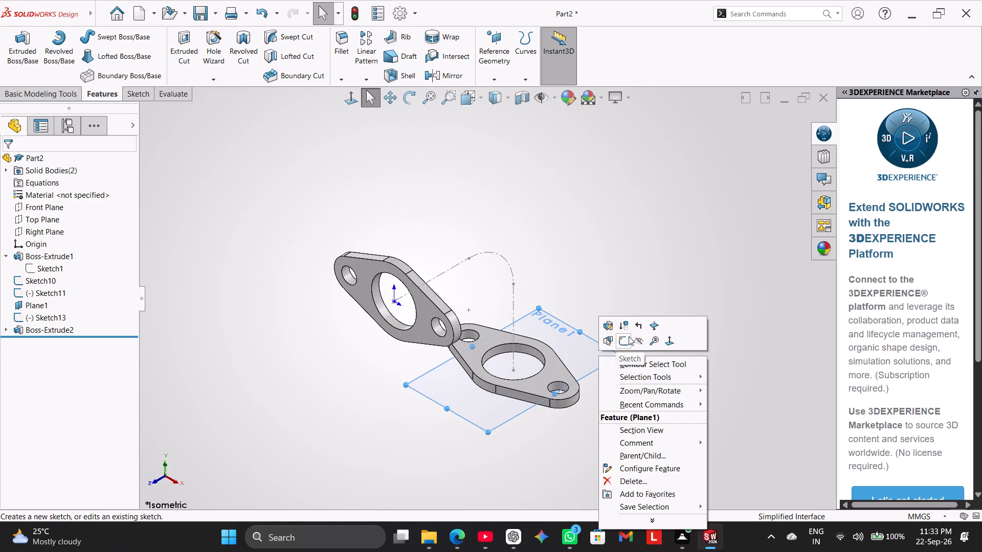
pyautogui.click(638, 340)
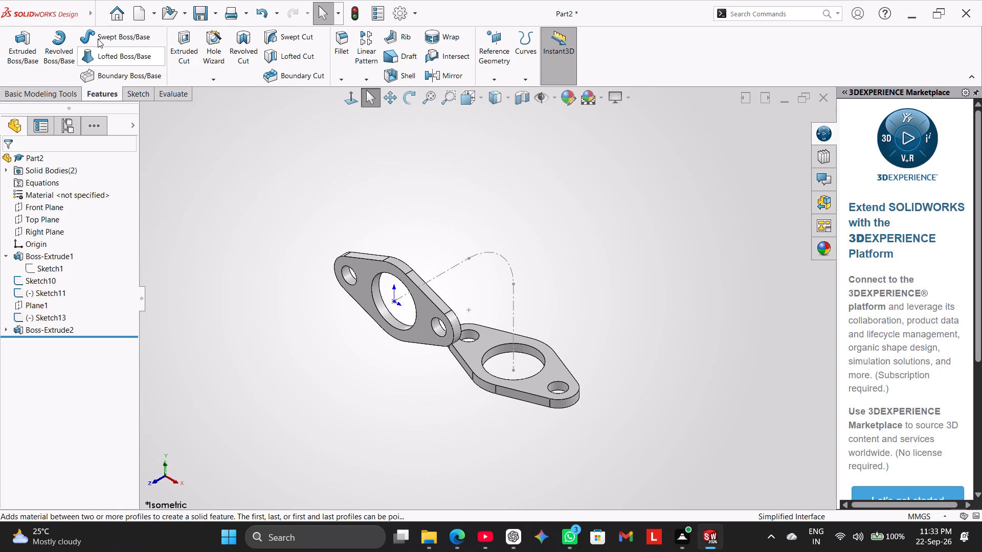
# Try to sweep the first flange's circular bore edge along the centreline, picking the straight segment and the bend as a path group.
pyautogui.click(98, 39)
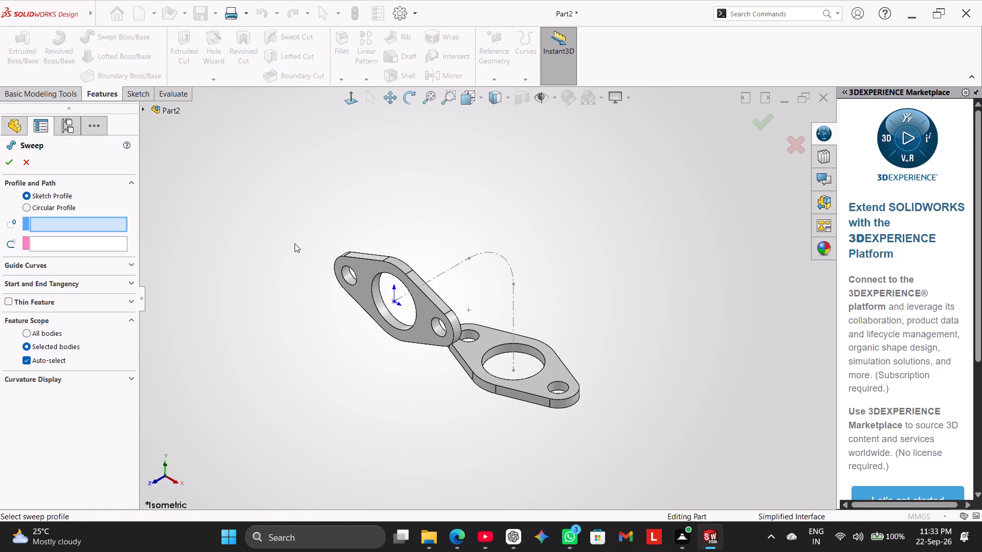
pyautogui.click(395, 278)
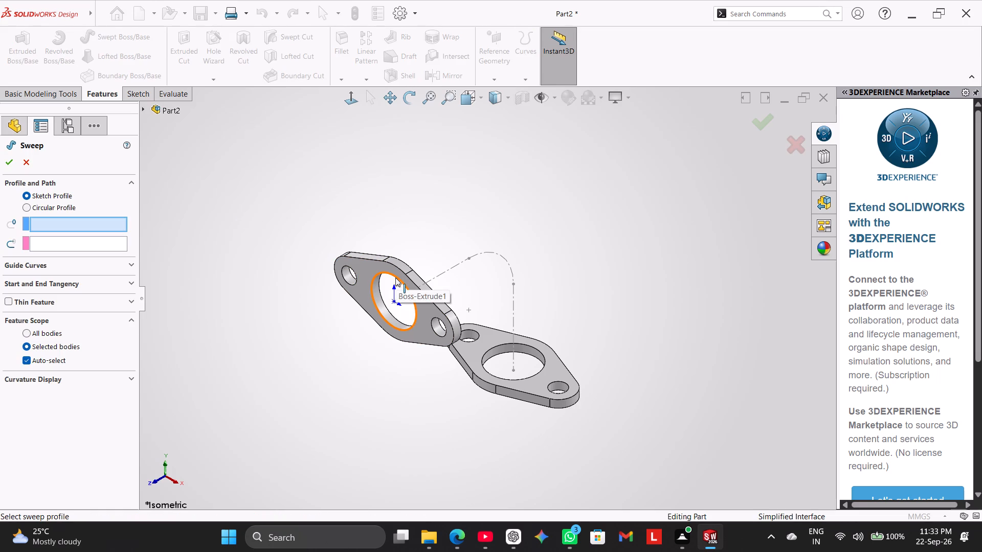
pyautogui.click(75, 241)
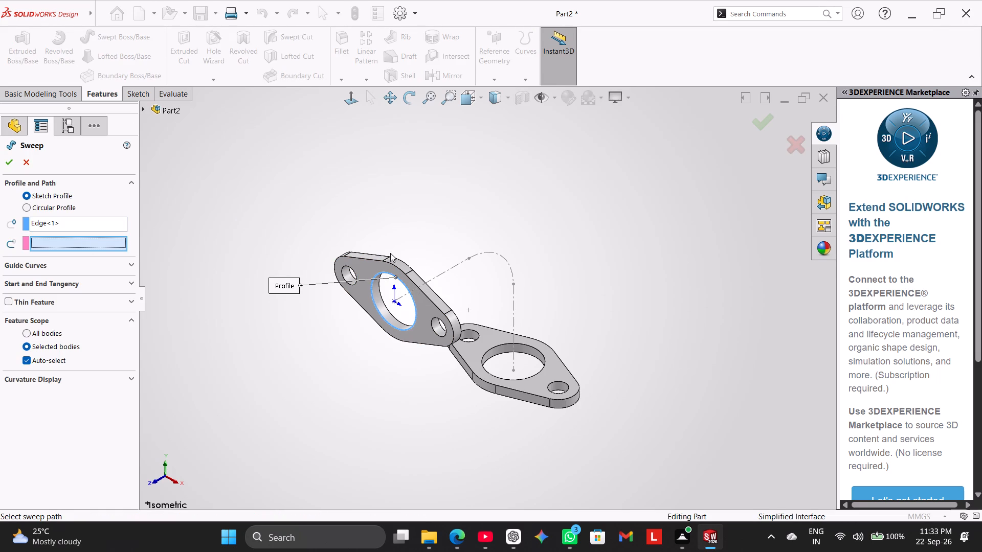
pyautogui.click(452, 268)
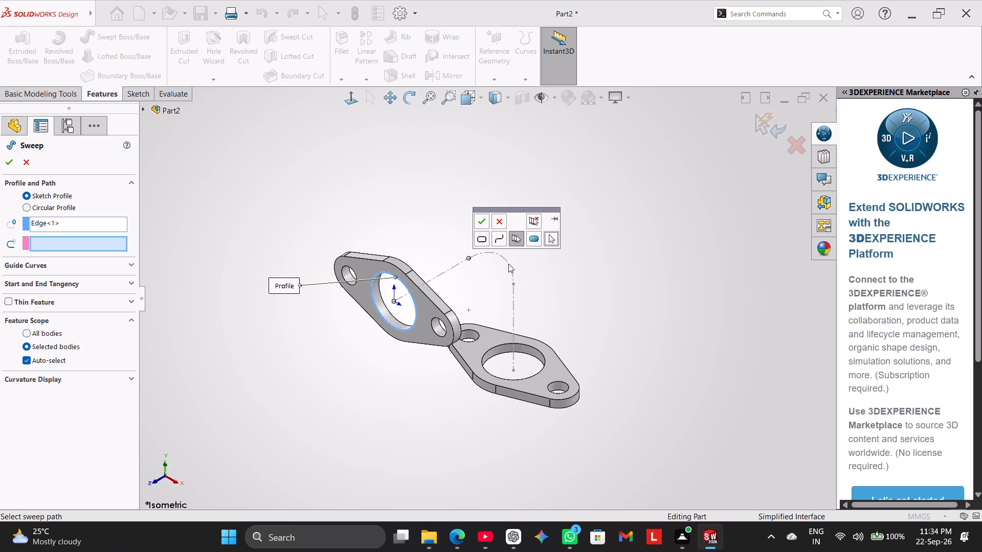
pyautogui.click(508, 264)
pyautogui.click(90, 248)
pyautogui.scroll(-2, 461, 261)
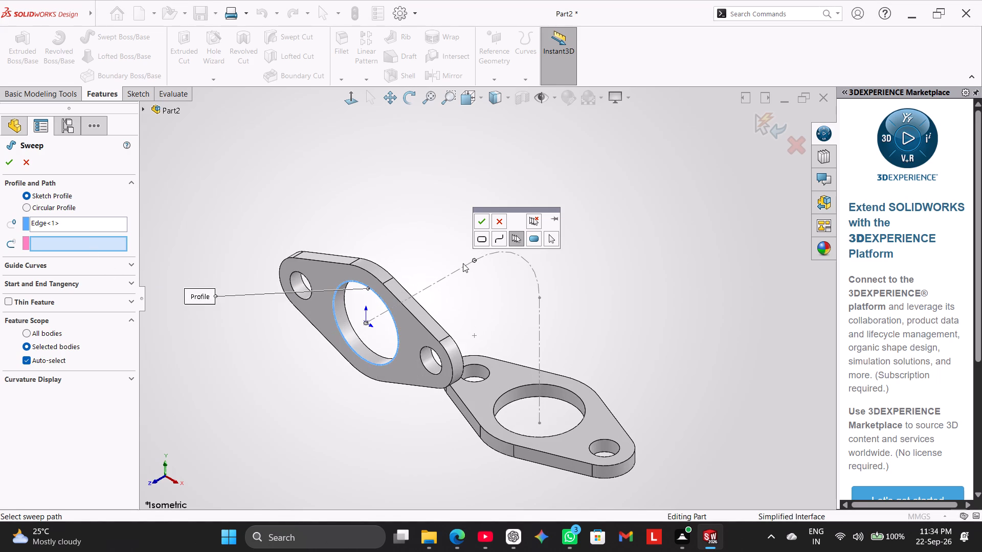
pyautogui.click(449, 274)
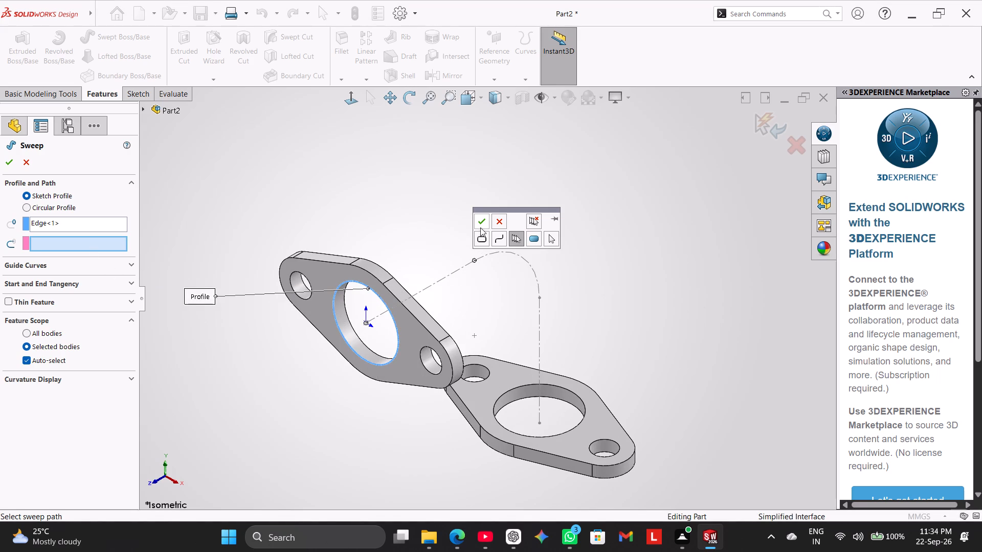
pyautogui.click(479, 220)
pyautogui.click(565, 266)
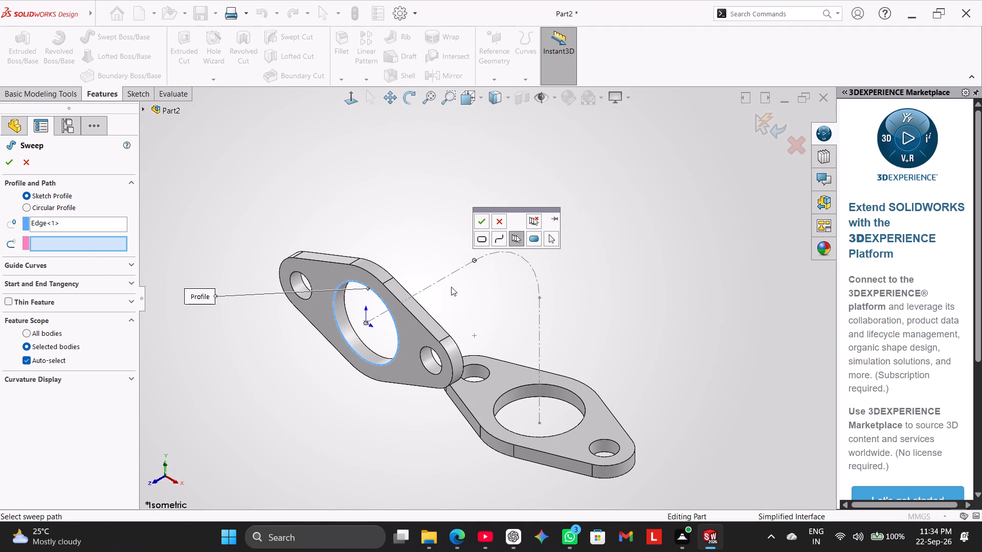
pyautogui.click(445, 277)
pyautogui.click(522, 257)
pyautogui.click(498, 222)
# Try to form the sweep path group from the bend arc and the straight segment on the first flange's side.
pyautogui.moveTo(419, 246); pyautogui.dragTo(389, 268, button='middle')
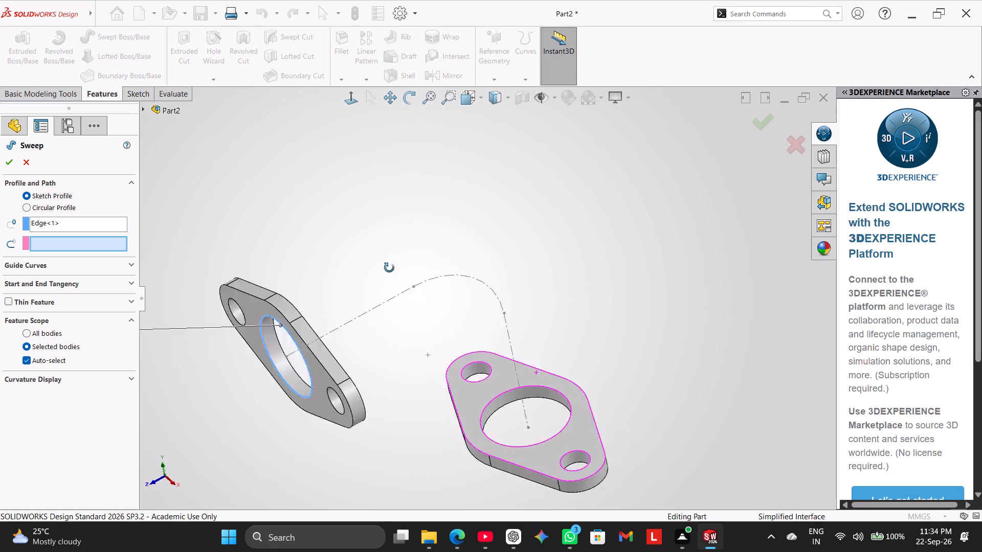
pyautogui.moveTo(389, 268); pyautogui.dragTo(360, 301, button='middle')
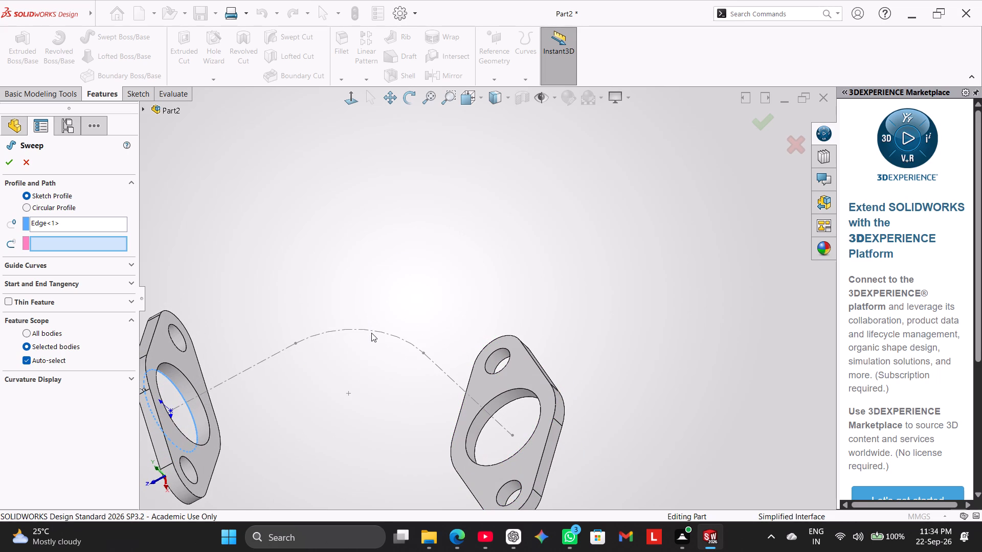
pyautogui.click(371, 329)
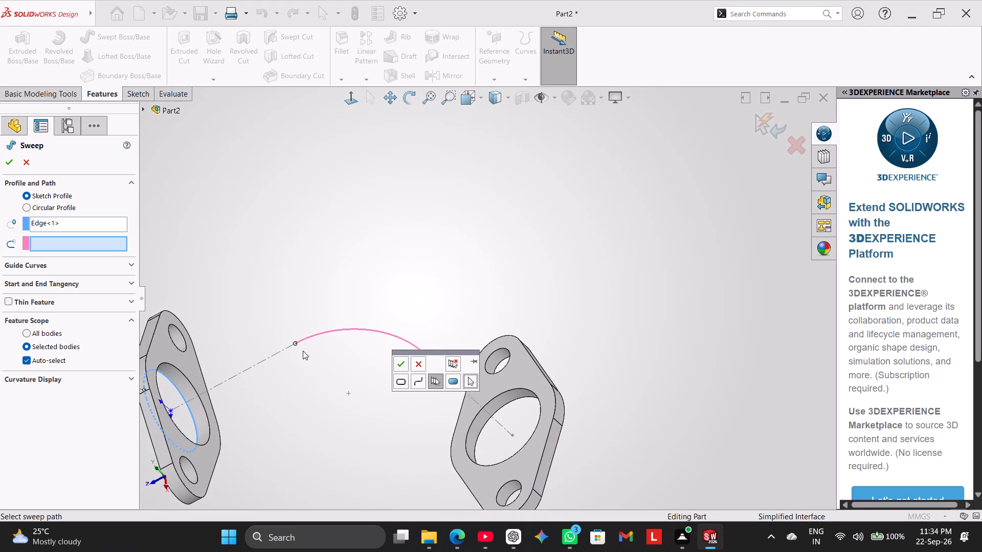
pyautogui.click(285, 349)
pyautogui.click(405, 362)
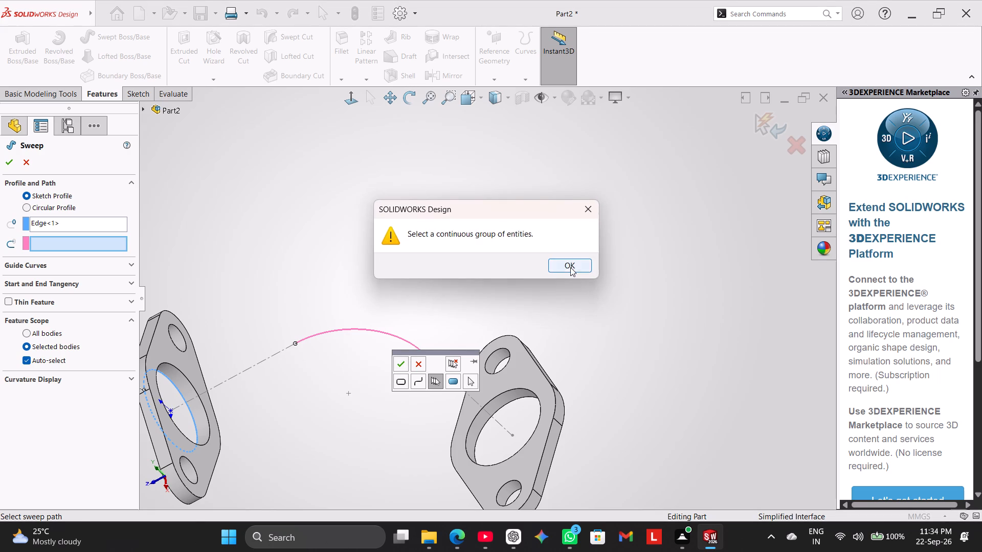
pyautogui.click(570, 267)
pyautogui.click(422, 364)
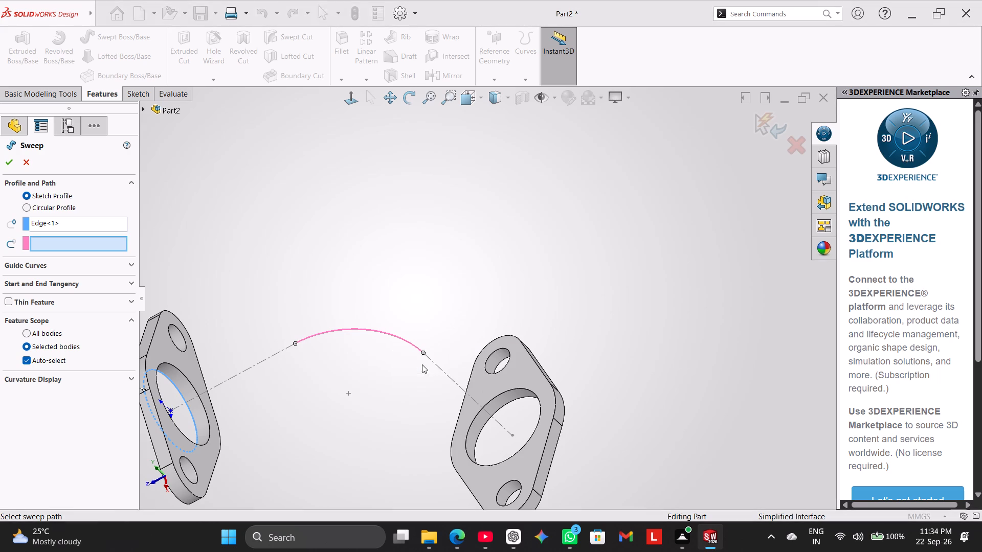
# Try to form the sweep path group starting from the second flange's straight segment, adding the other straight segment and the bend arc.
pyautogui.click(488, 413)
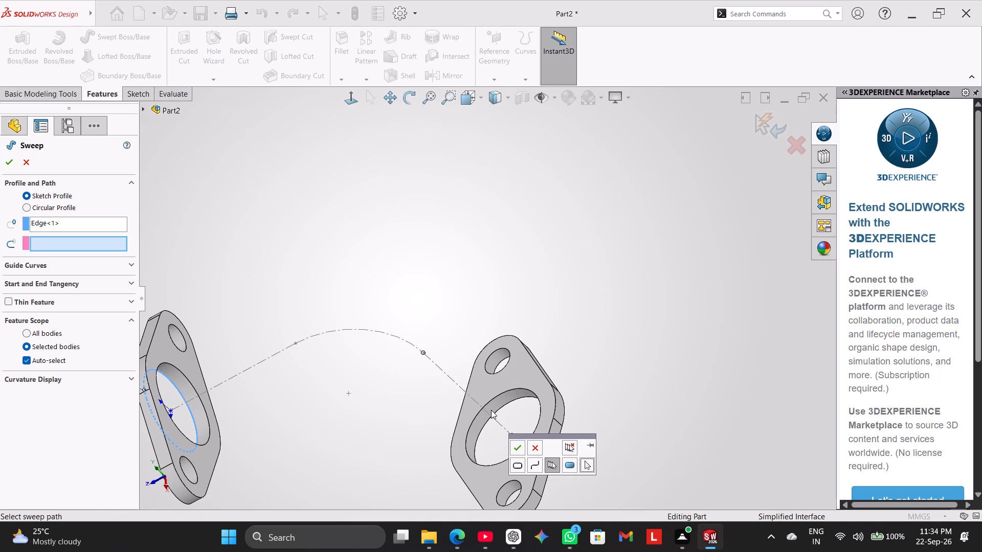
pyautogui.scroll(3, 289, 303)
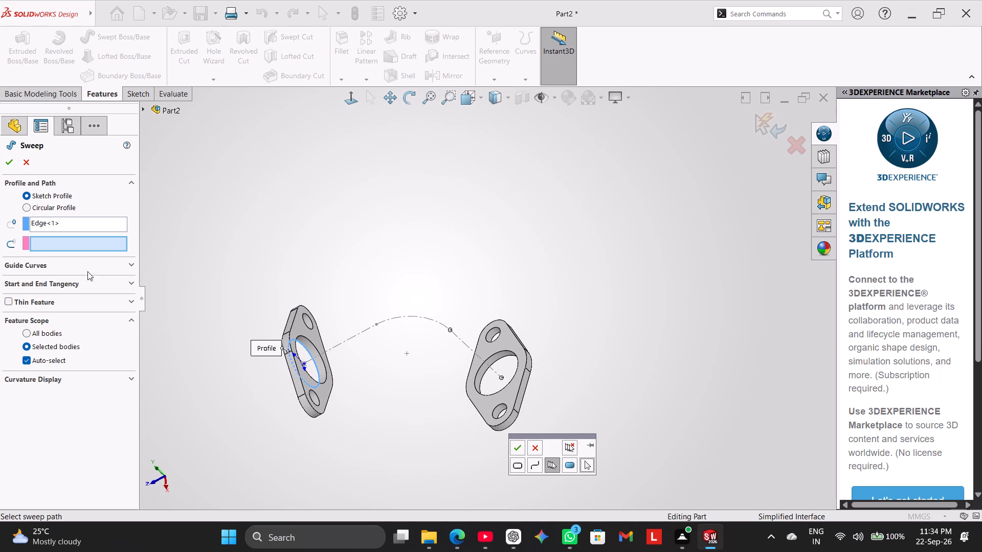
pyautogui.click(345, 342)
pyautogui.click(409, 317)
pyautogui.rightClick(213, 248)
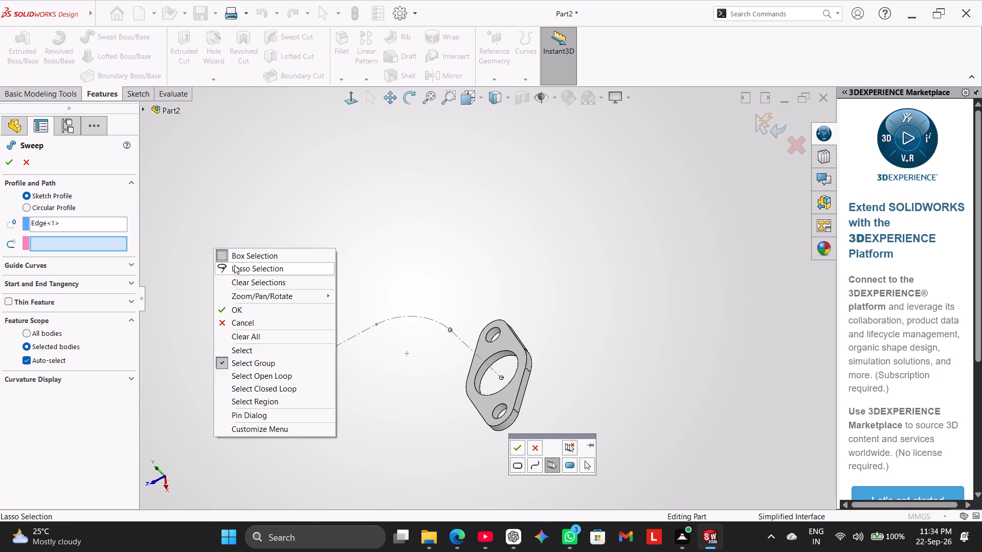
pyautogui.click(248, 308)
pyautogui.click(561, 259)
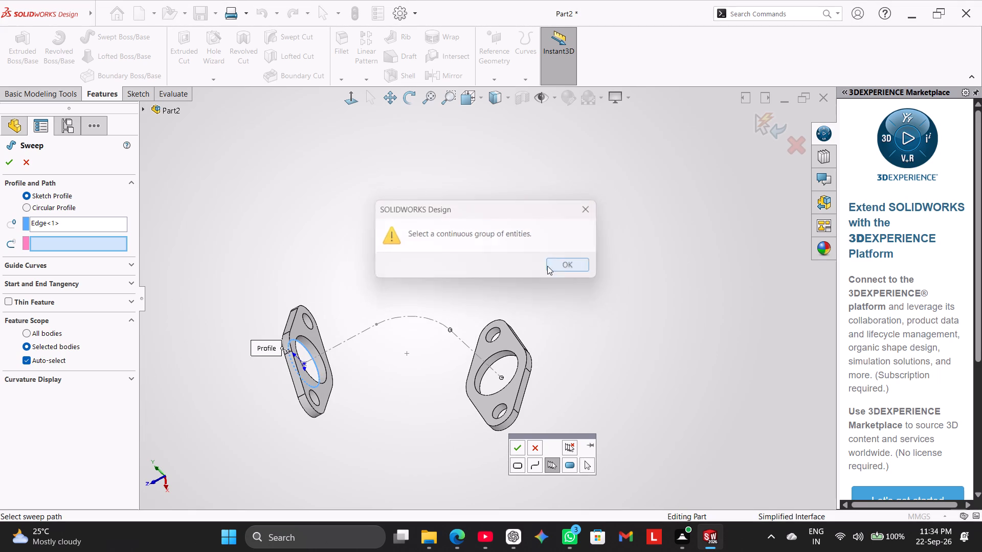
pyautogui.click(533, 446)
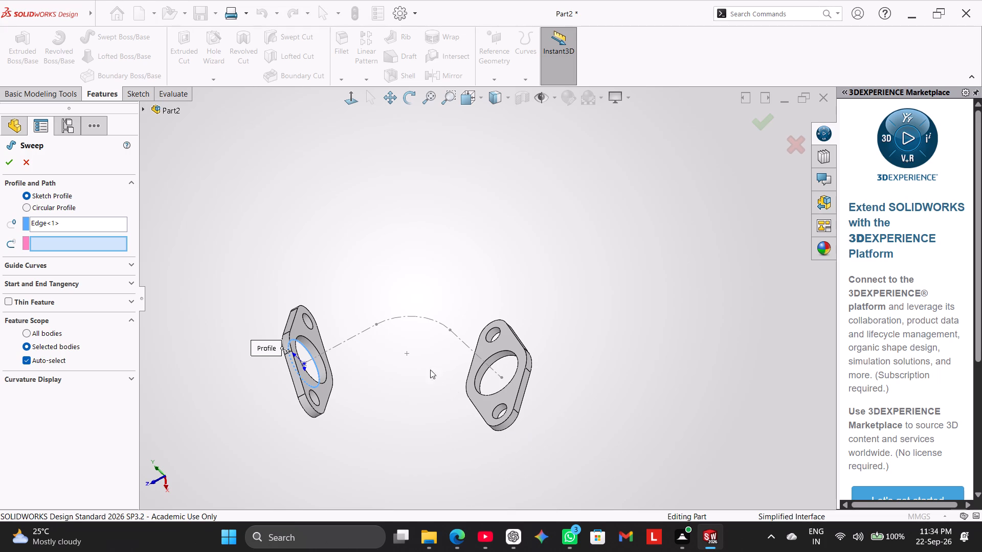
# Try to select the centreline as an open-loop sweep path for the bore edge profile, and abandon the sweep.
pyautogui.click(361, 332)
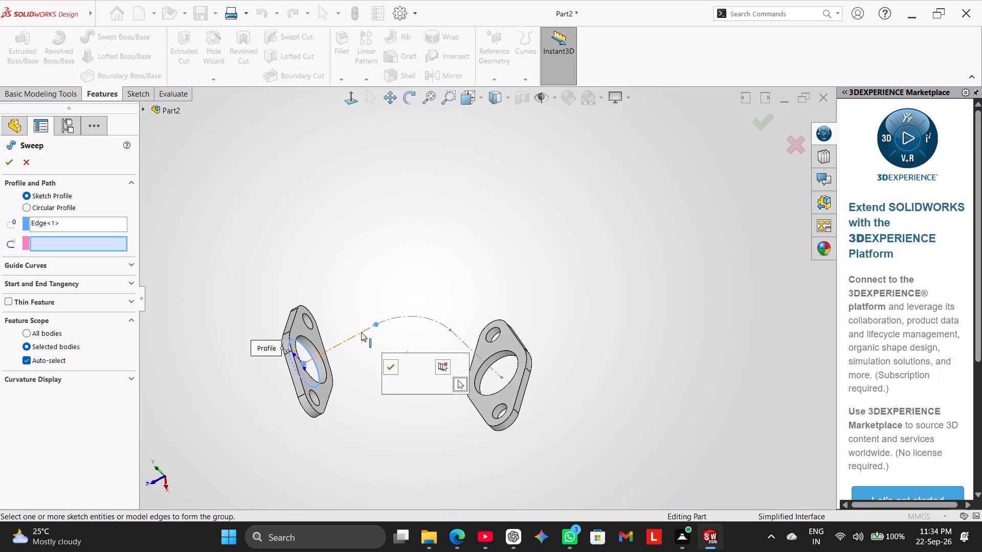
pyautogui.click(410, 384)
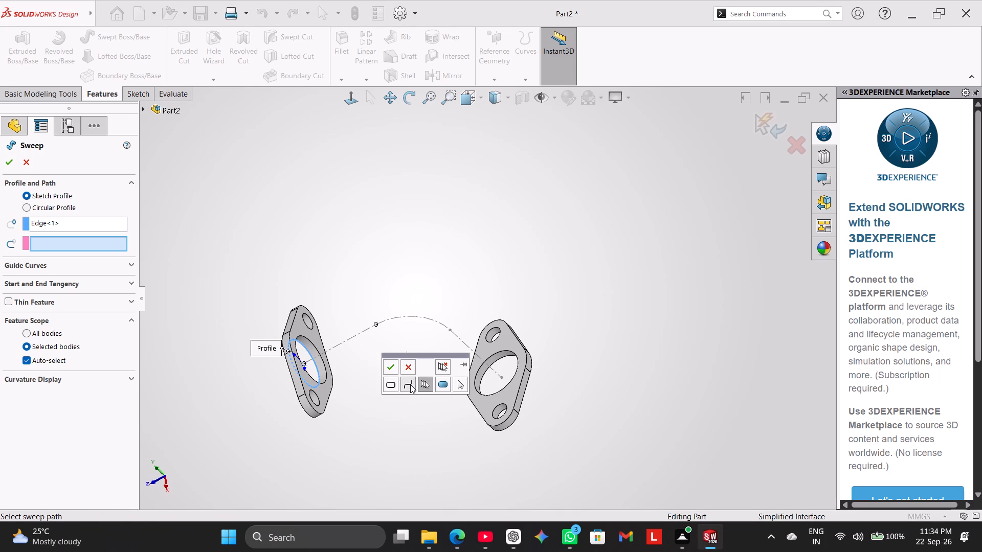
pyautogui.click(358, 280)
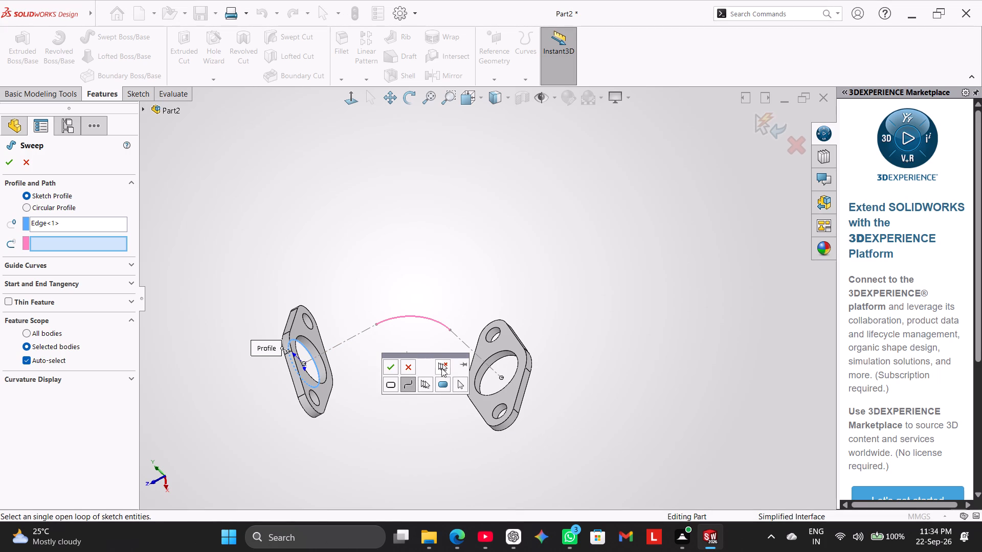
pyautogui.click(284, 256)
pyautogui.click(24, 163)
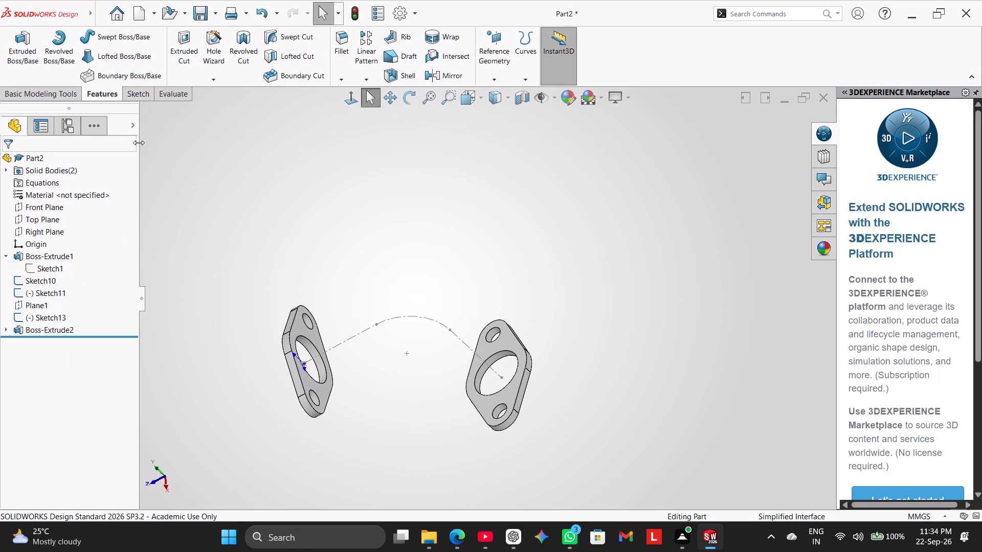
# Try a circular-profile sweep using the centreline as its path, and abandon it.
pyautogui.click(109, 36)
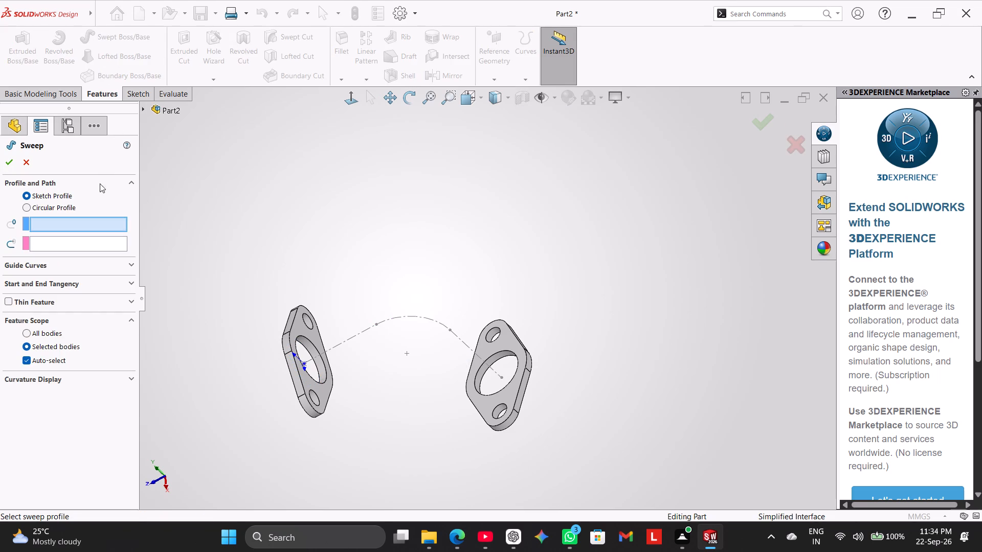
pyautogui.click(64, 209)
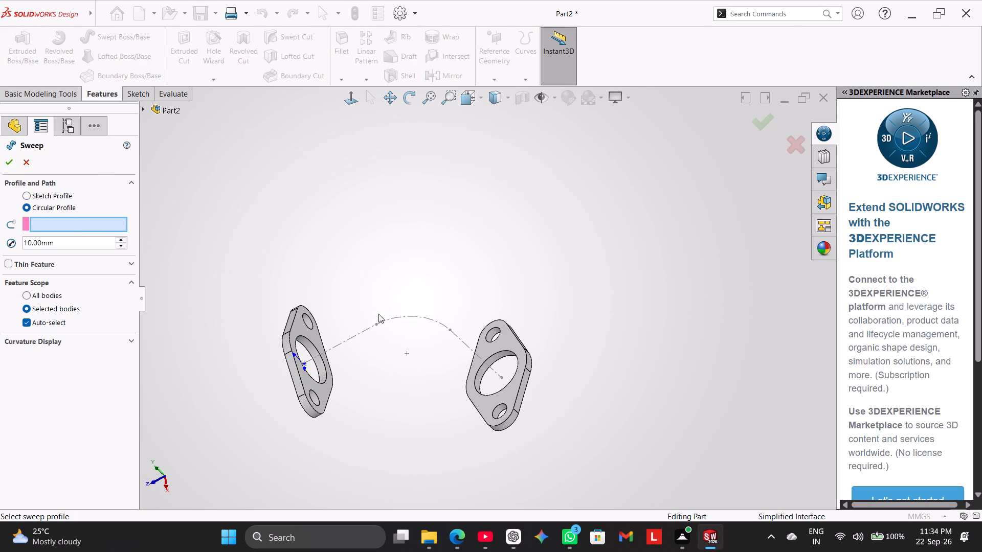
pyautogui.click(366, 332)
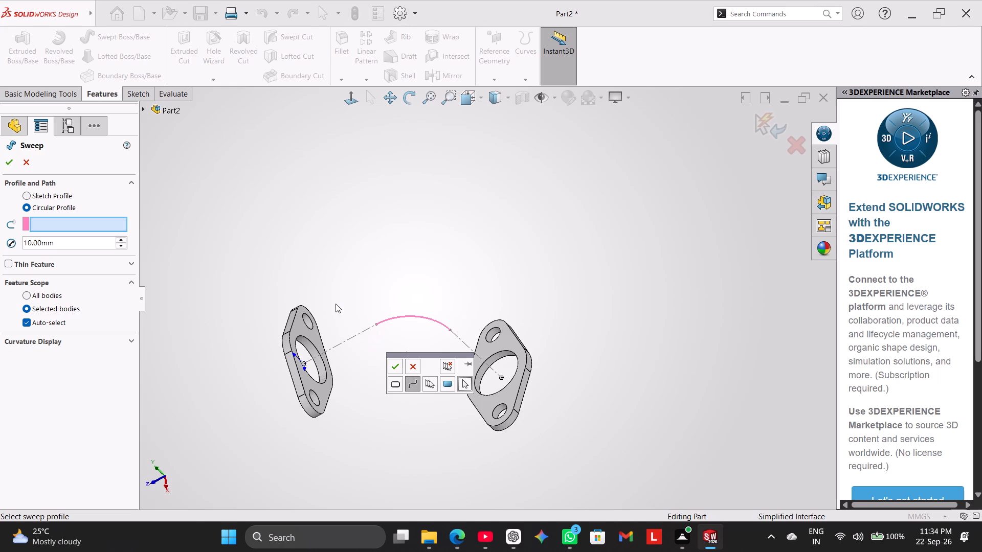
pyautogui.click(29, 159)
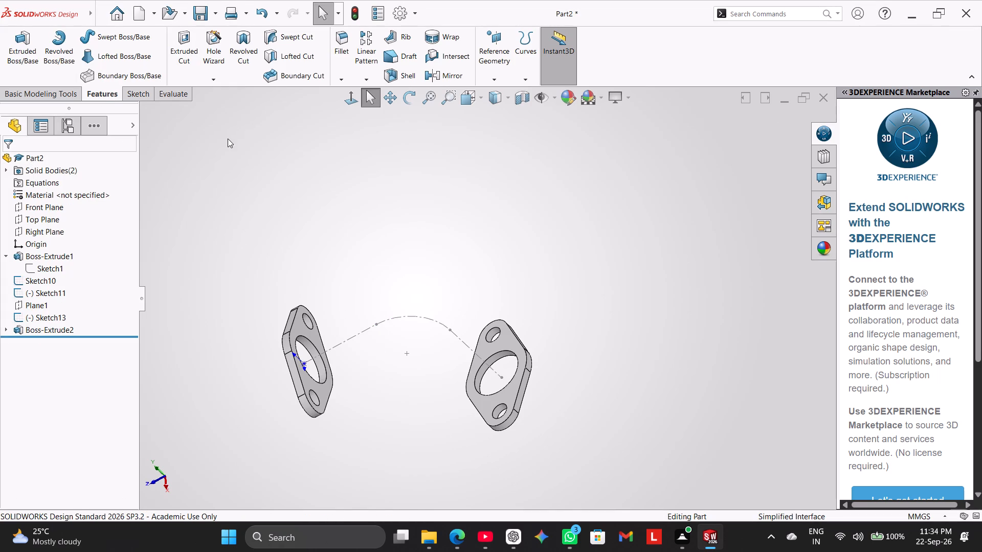
# Convert the centreline path sketch's two straight segments and the bend arc from construction geometry to normal sketch geometry.
pyautogui.doubleClick(368, 330)
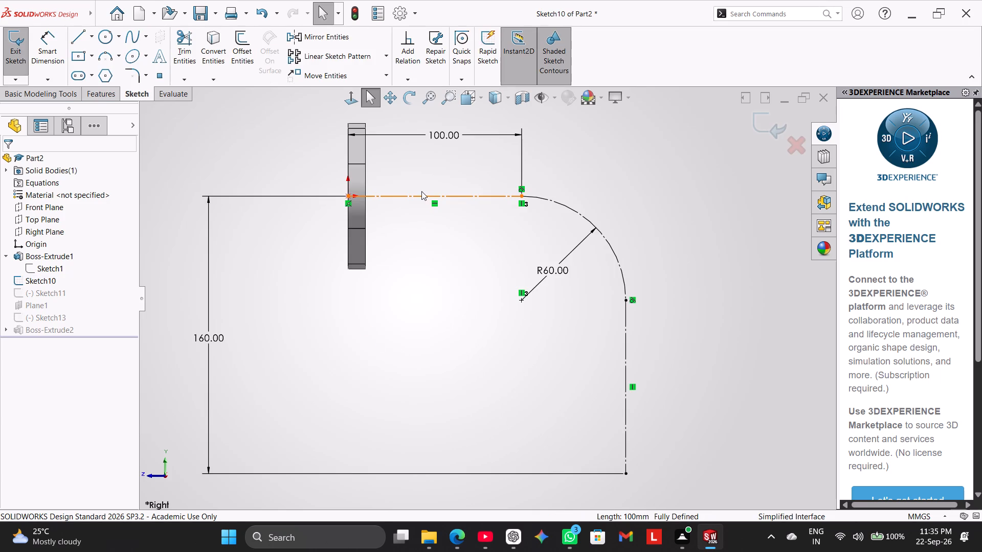
pyautogui.rightClick(421, 194)
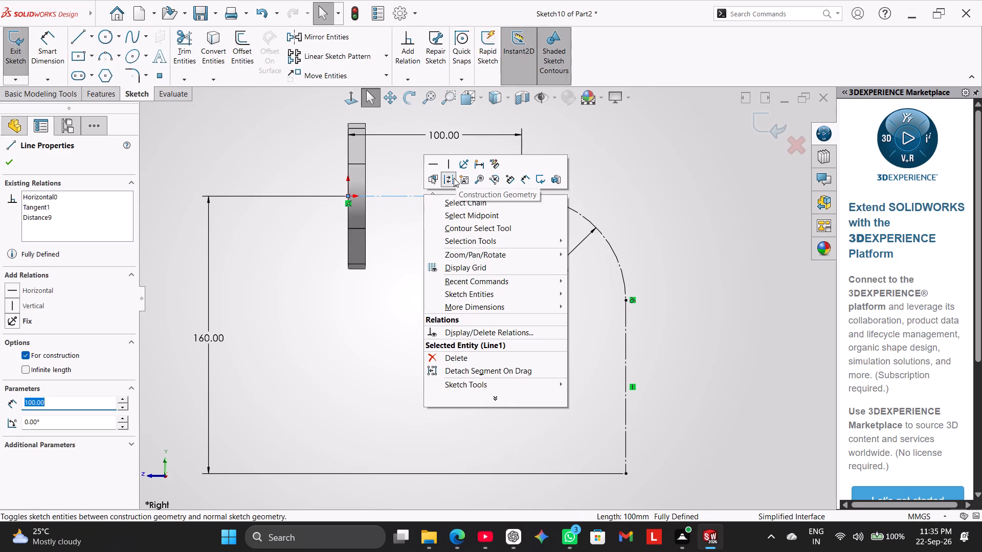
pyautogui.click(454, 177)
pyautogui.rightClick(550, 200)
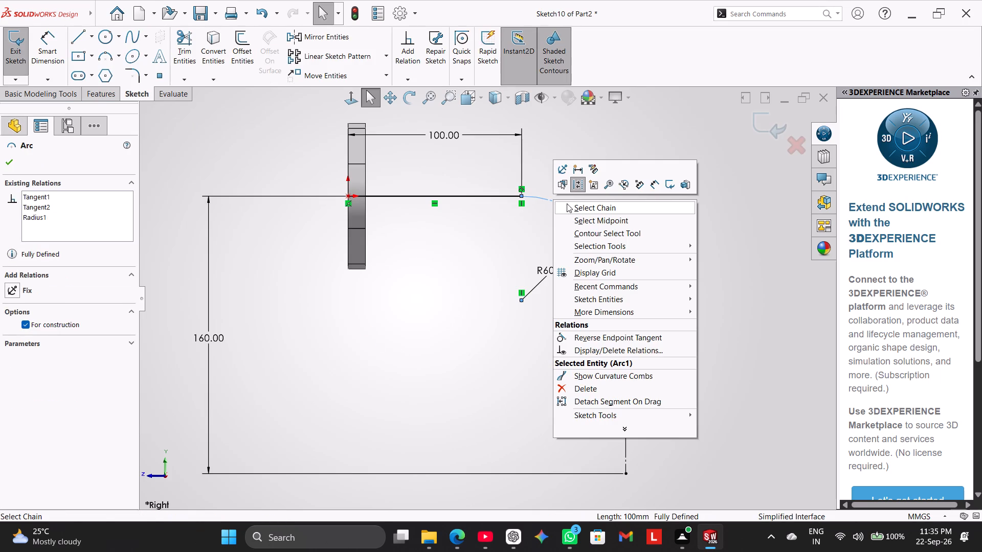
pyautogui.click(578, 188)
pyautogui.rightClick(625, 318)
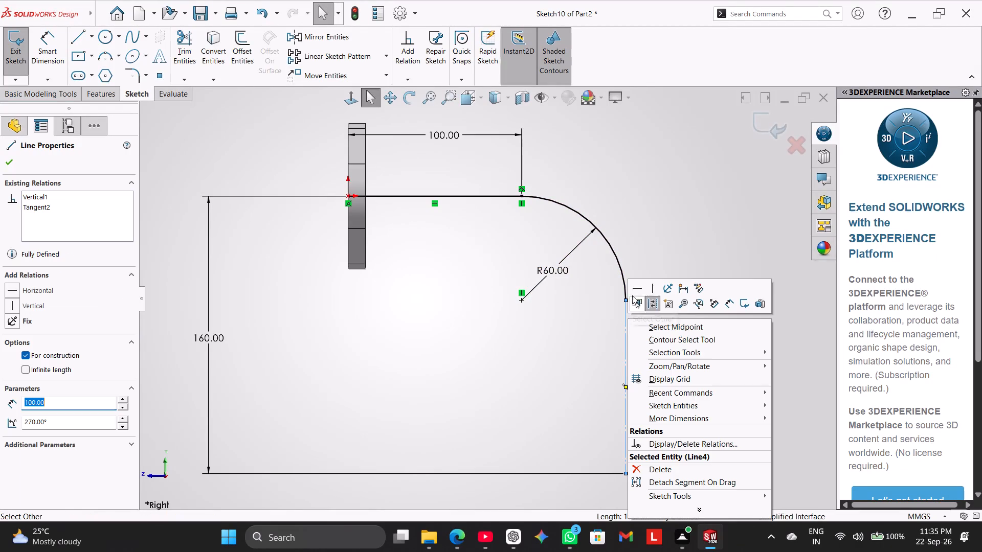
pyautogui.click(651, 301)
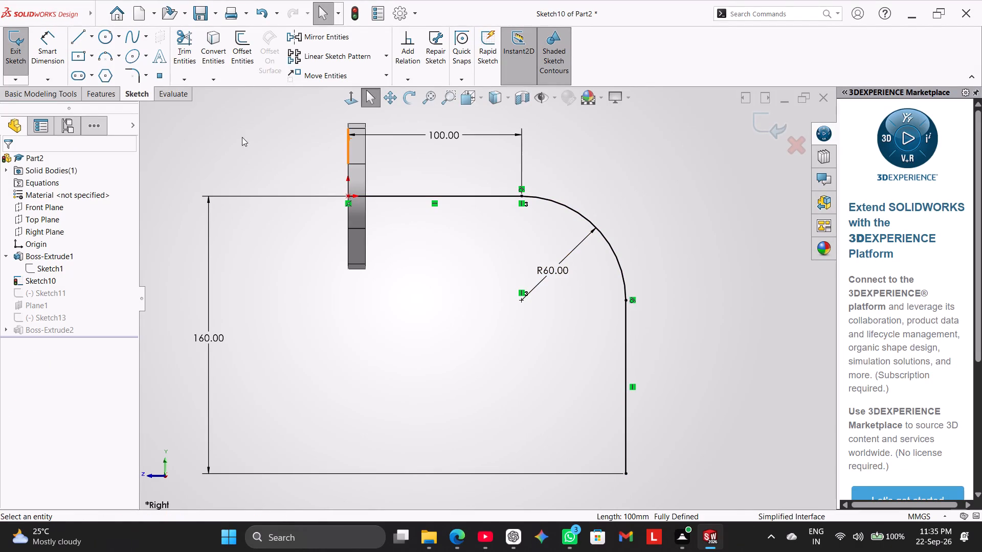
pyautogui.click(20, 51)
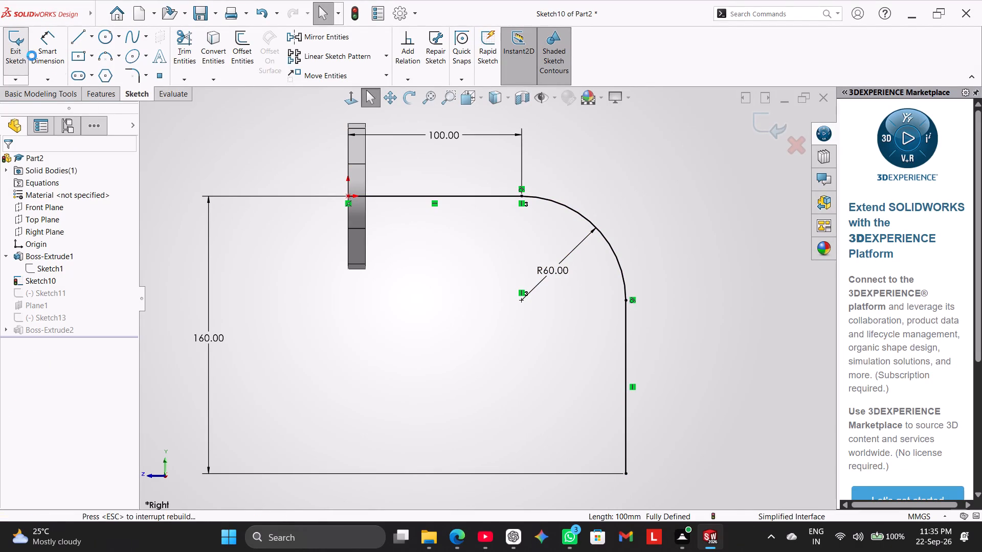
# Sweep the first flange's central bore edge as the profile along the bent centreline sketch to form the solid pipe between the flanges.
pyautogui.click(85, 41)
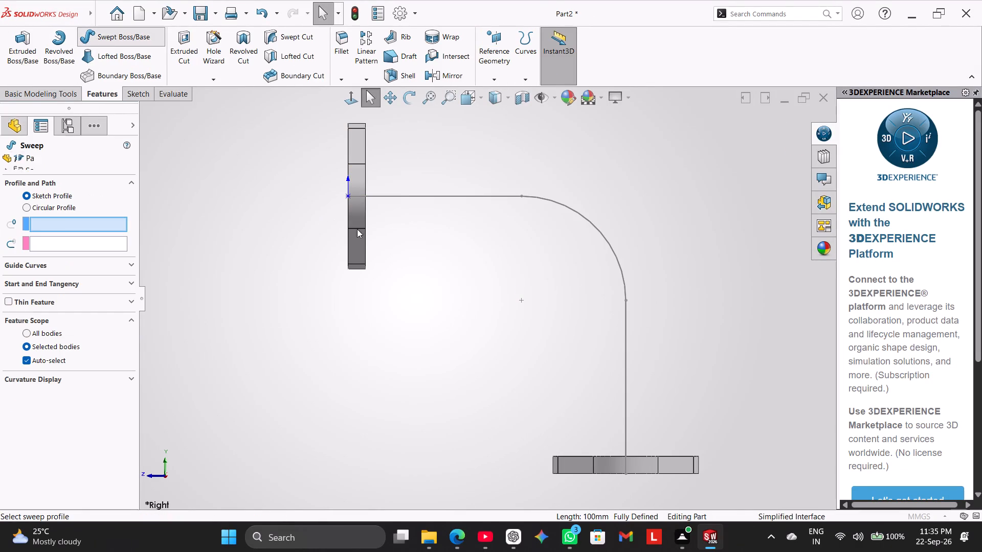
pyautogui.moveTo(473, 180); pyautogui.dragTo(455, 226, button='middle')
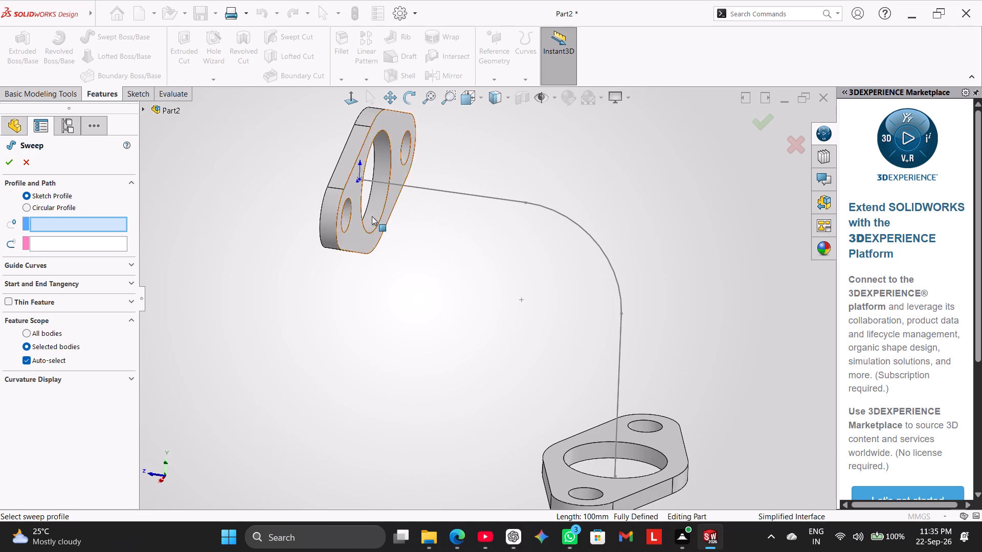
pyautogui.click(71, 238)
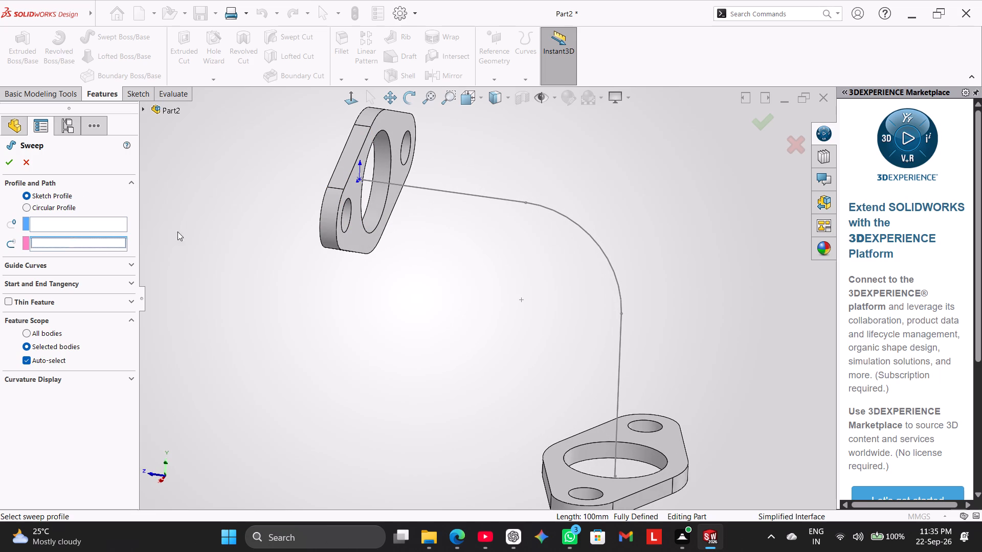
pyautogui.click(447, 190)
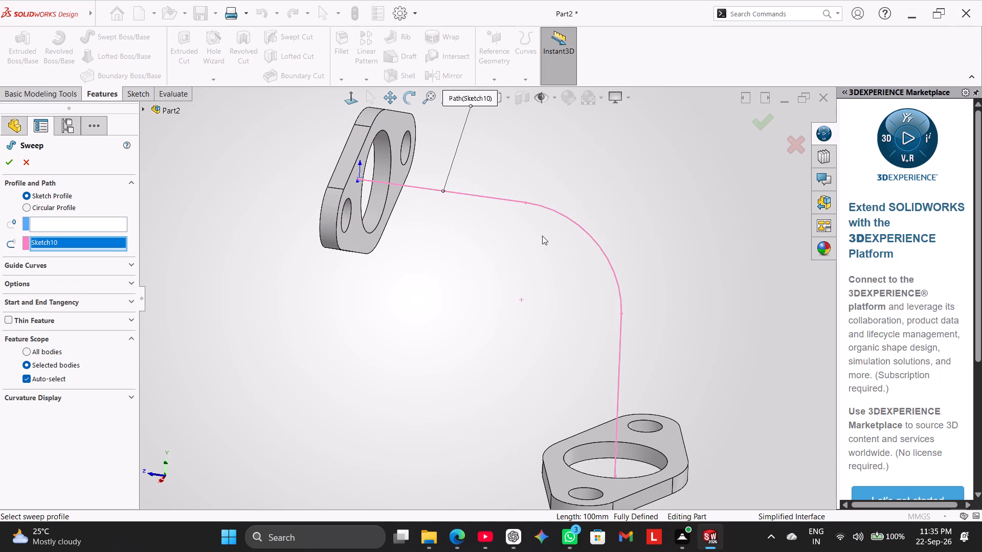
pyautogui.scroll(1, 542, 236)
pyautogui.click(110, 227)
pyautogui.moveTo(213, 217); pyautogui.dragTo(276, 265, button='middle')
pyautogui.click(425, 230)
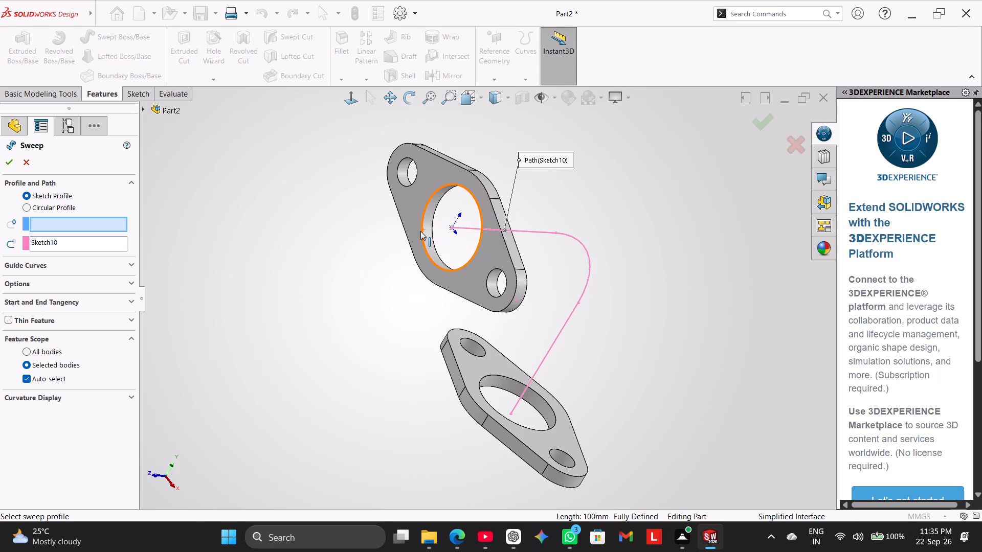
pyautogui.click(420, 231)
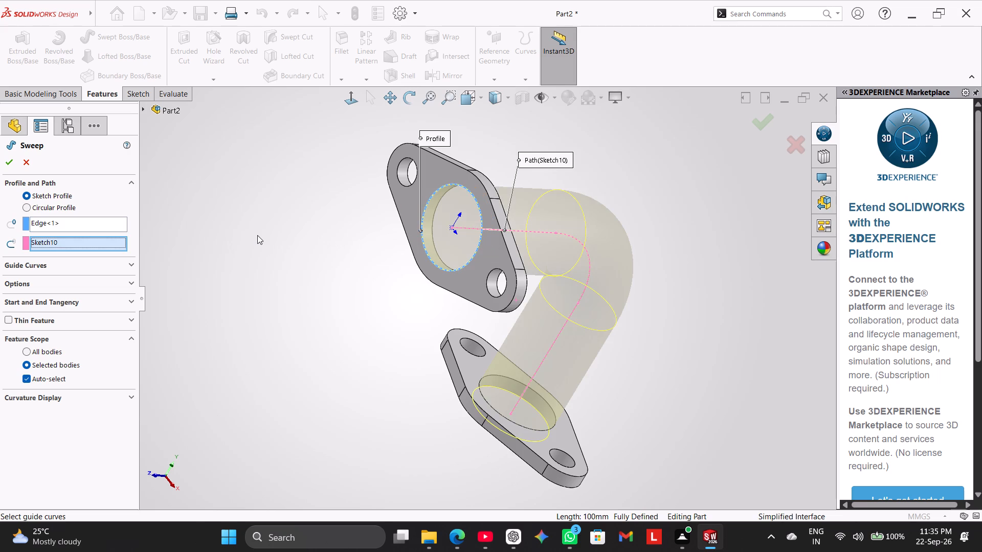
pyautogui.moveTo(257, 234); pyautogui.dragTo(211, 196, button='middle')
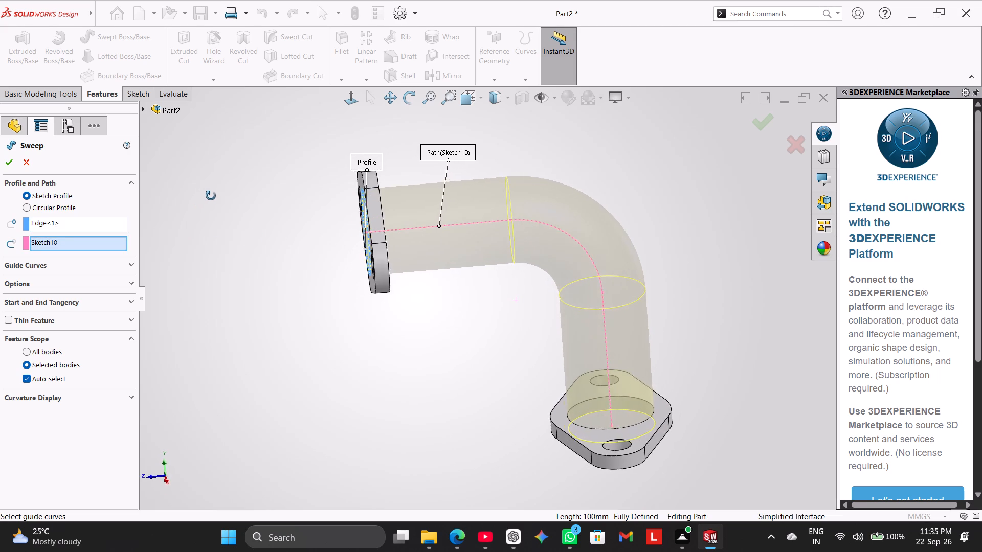
pyautogui.moveTo(211, 196); pyautogui.dragTo(245, 224, button='middle')
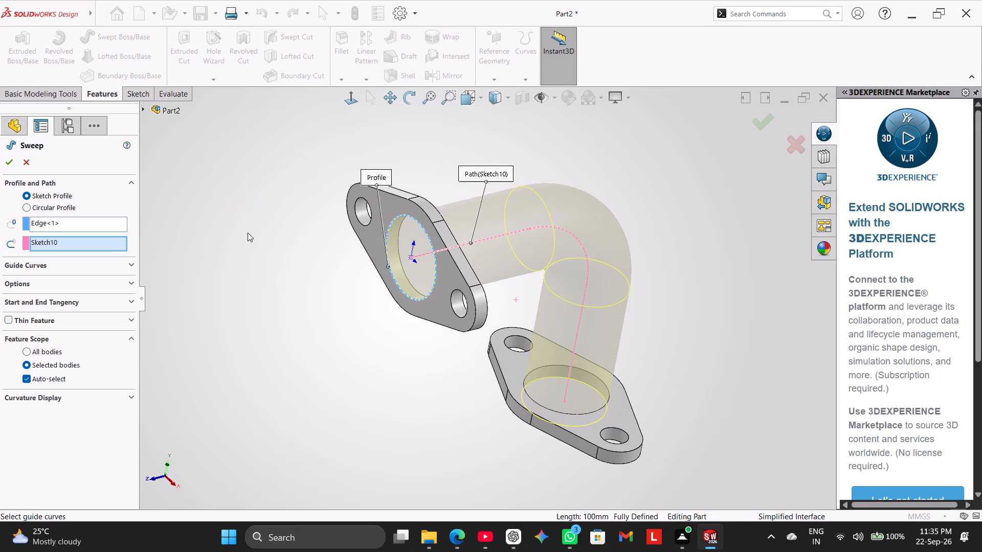
pyautogui.moveTo(301, 249); pyautogui.dragTo(272, 267, button='middle')
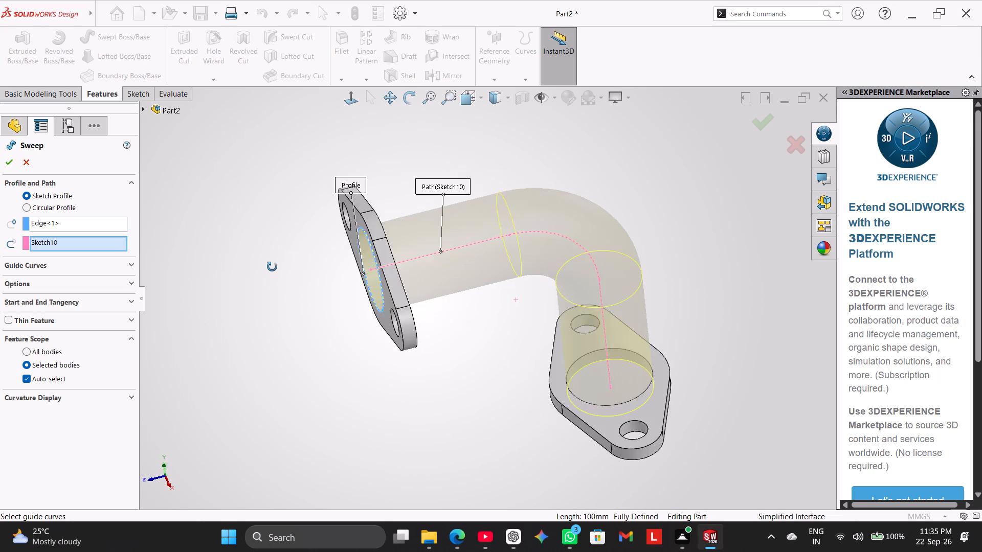
pyautogui.moveTo(272, 267); pyautogui.dragTo(260, 279, button='middle')
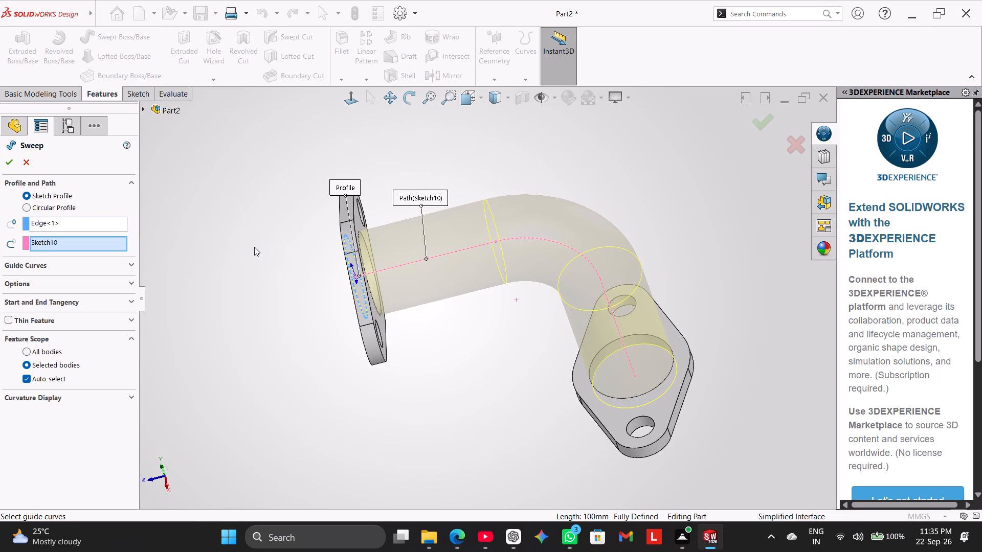
pyautogui.click(7, 160)
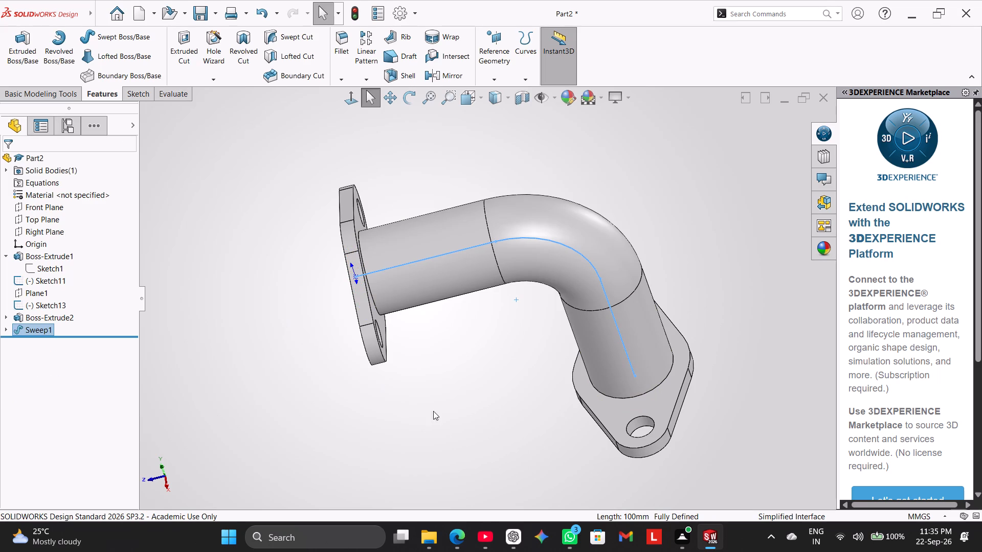
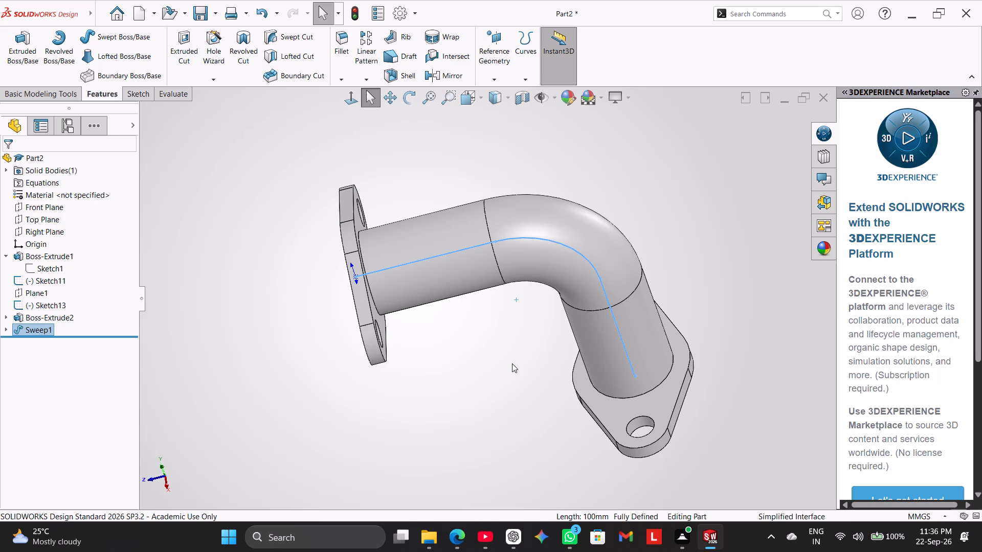
# Examine the swept pipe and both end flanges from several directions, including the outer flange faces and the bend.
pyautogui.moveTo(519, 342); pyautogui.dragTo(527, 315, button='middle')
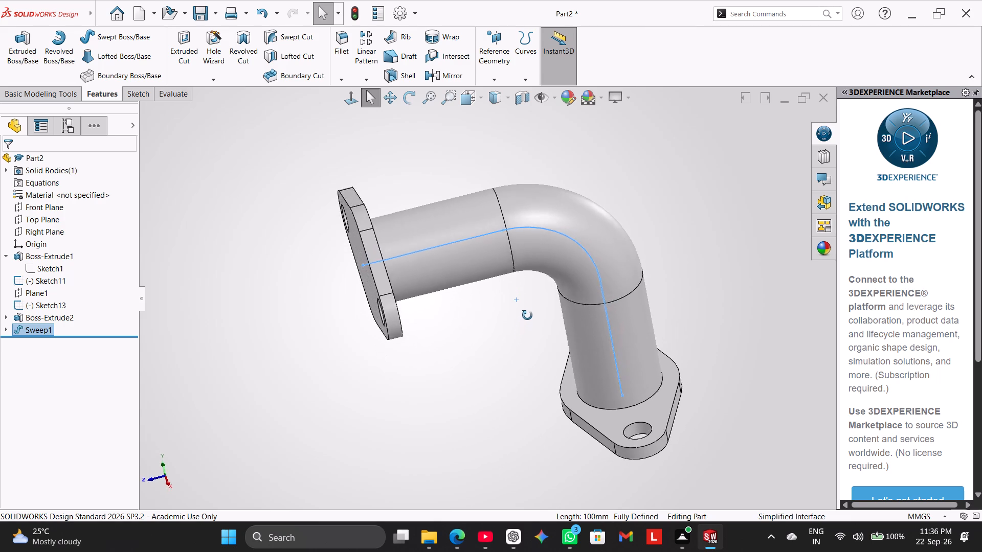
pyautogui.moveTo(527, 315); pyautogui.dragTo(526, 272, button='middle')
pyautogui.click(405, 350)
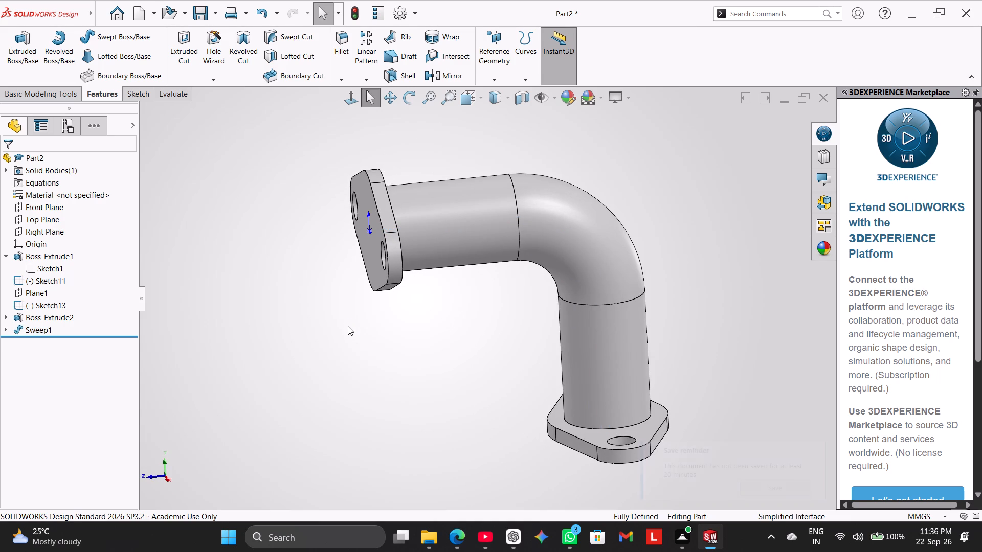
pyautogui.moveTo(318, 290); pyautogui.dragTo(325, 320, button='middle')
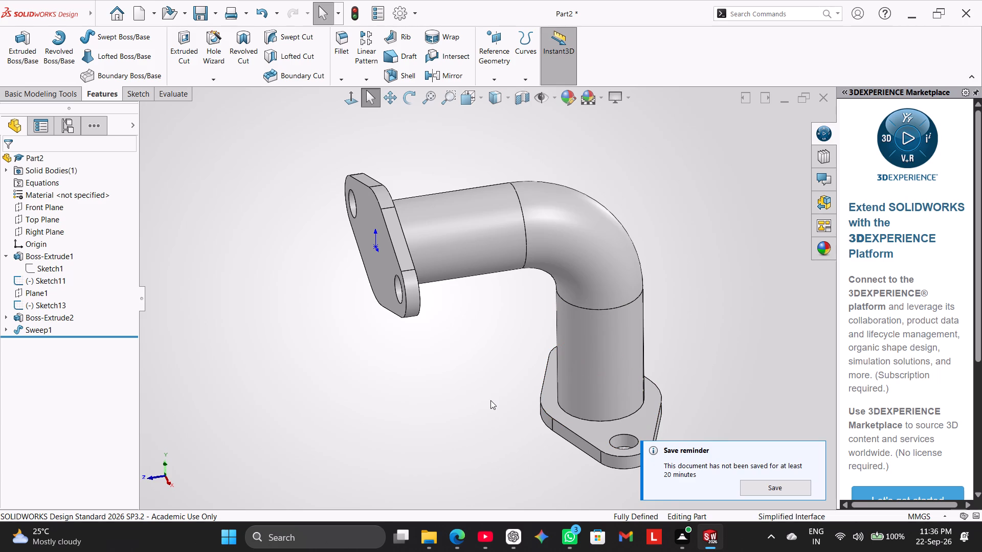
pyautogui.moveTo(703, 349); pyautogui.dragTo(603, 209, button='middle')
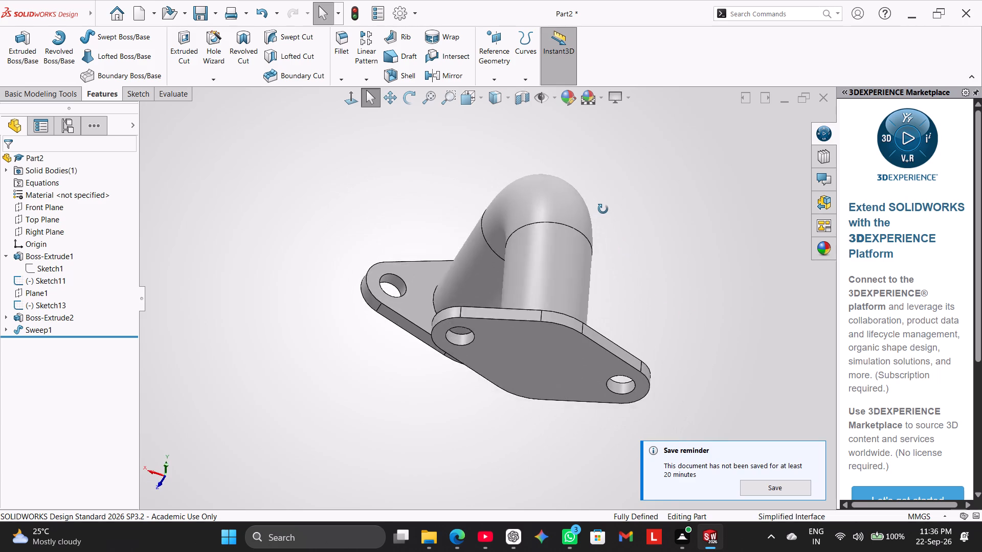
pyautogui.moveTo(603, 209); pyautogui.dragTo(617, 213, button='middle')
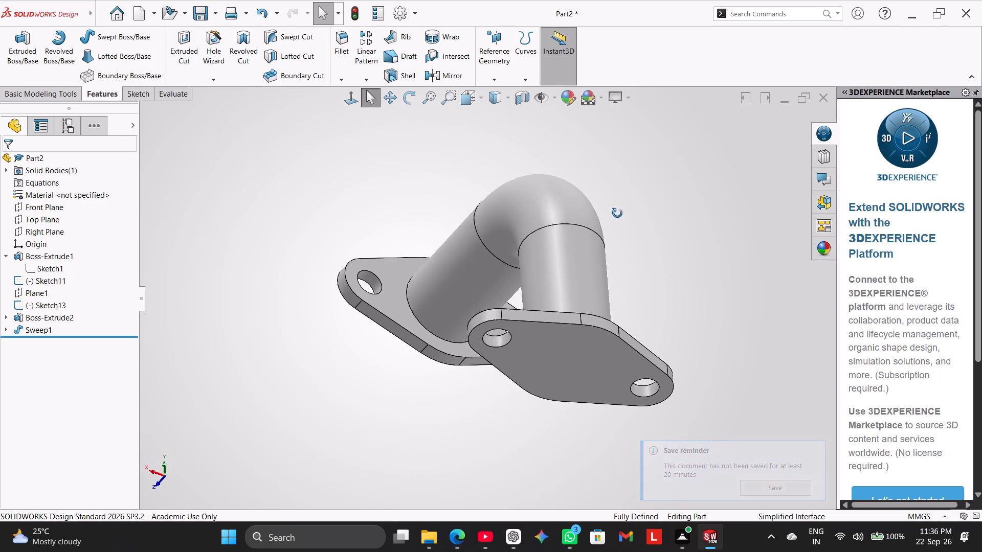
pyautogui.moveTo(617, 213); pyautogui.dragTo(616, 205, button='middle')
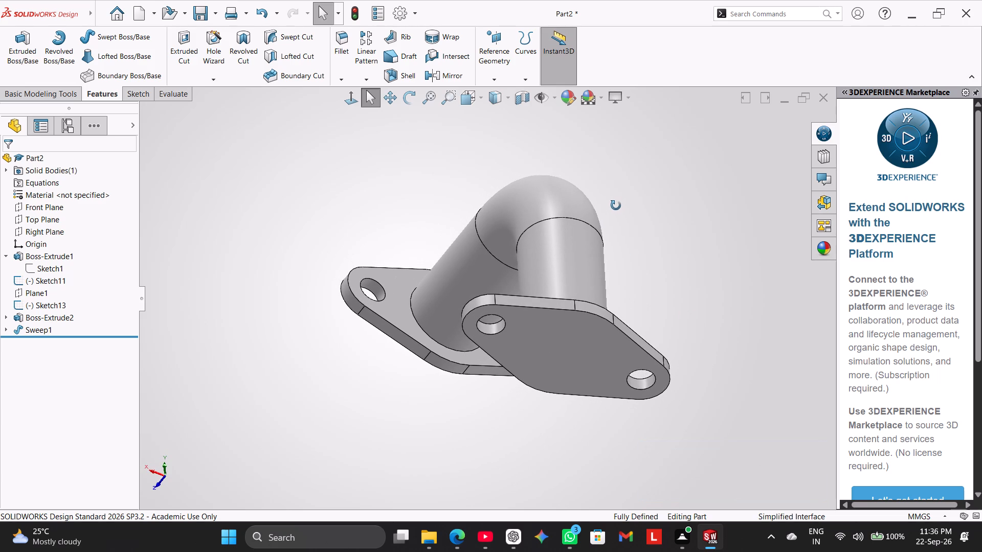
pyautogui.moveTo(616, 205); pyautogui.dragTo(616, 244, button='middle')
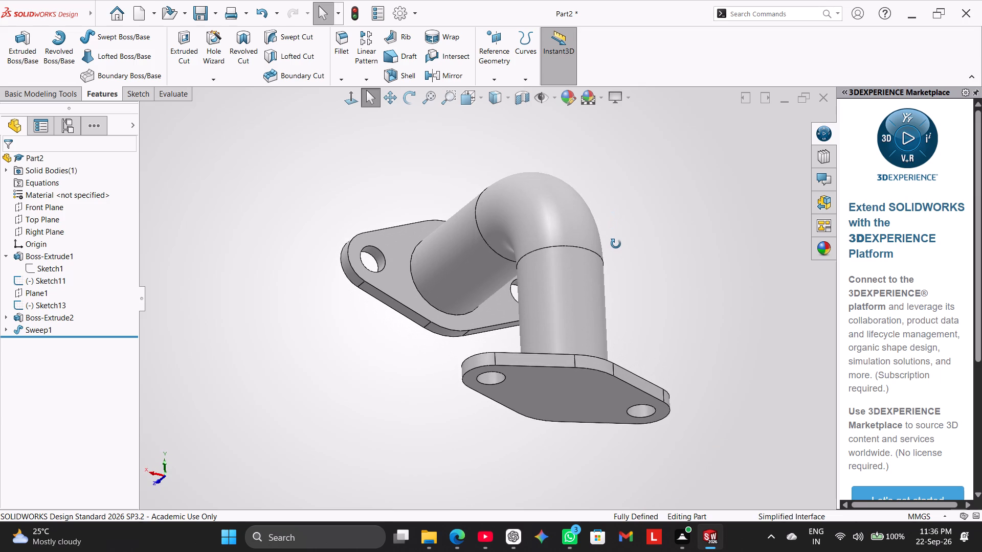
pyautogui.moveTo(616, 244); pyautogui.dragTo(616, 249, button='middle')
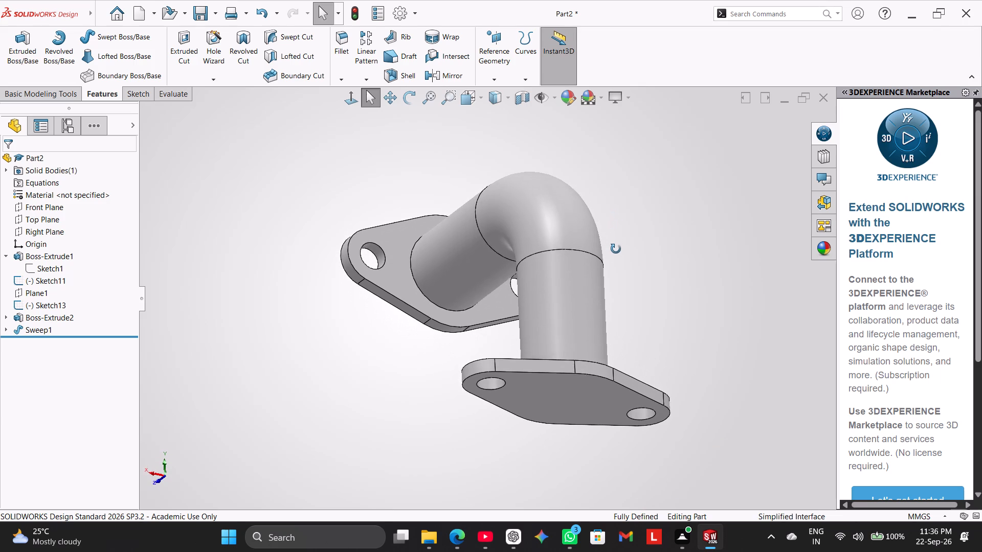
pyautogui.moveTo(616, 249); pyautogui.dragTo(715, 273, button='middle')
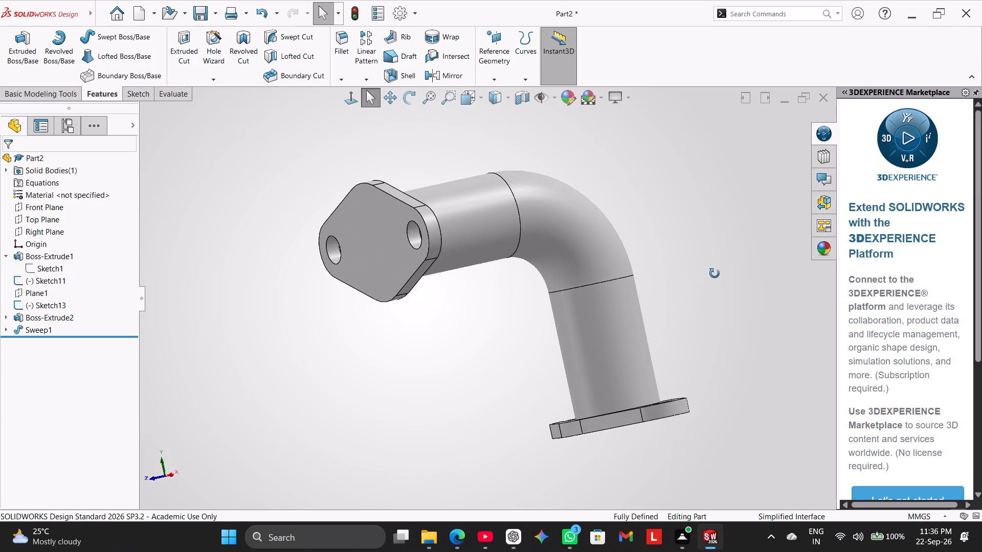
pyautogui.moveTo(715, 273); pyautogui.dragTo(703, 292, button='middle')
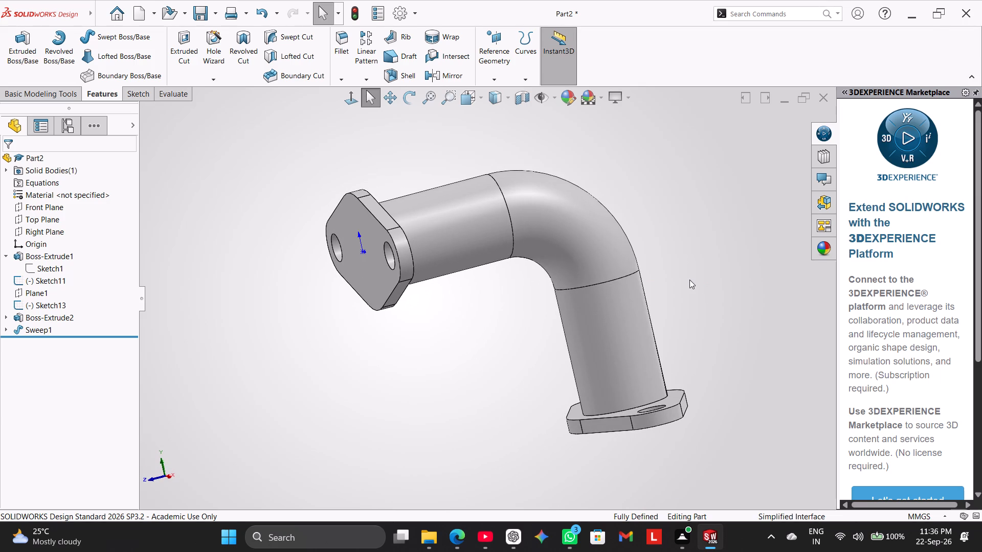
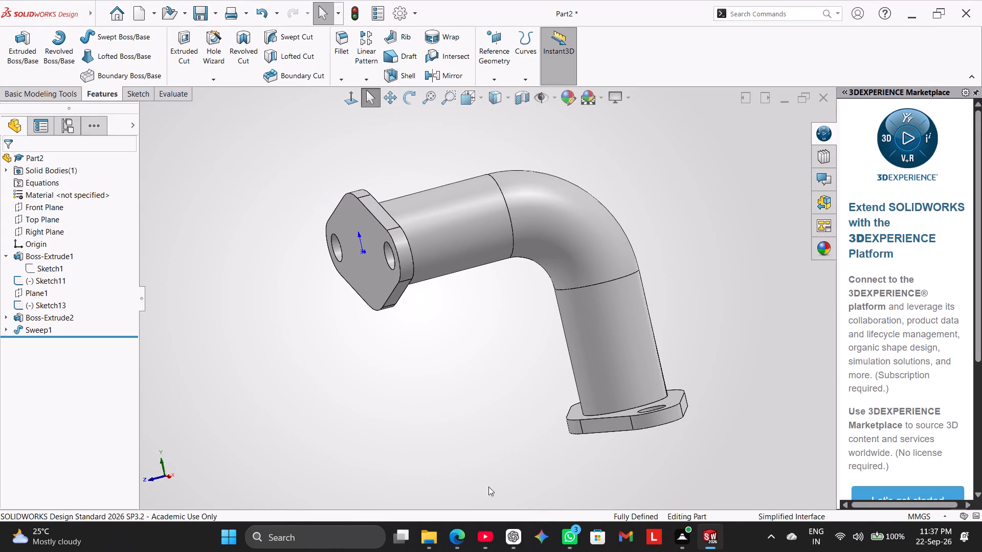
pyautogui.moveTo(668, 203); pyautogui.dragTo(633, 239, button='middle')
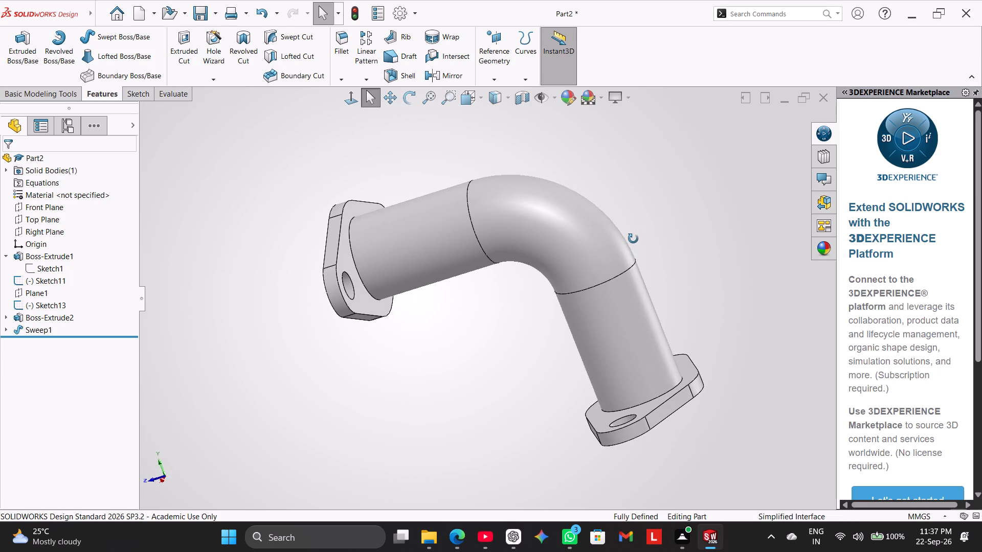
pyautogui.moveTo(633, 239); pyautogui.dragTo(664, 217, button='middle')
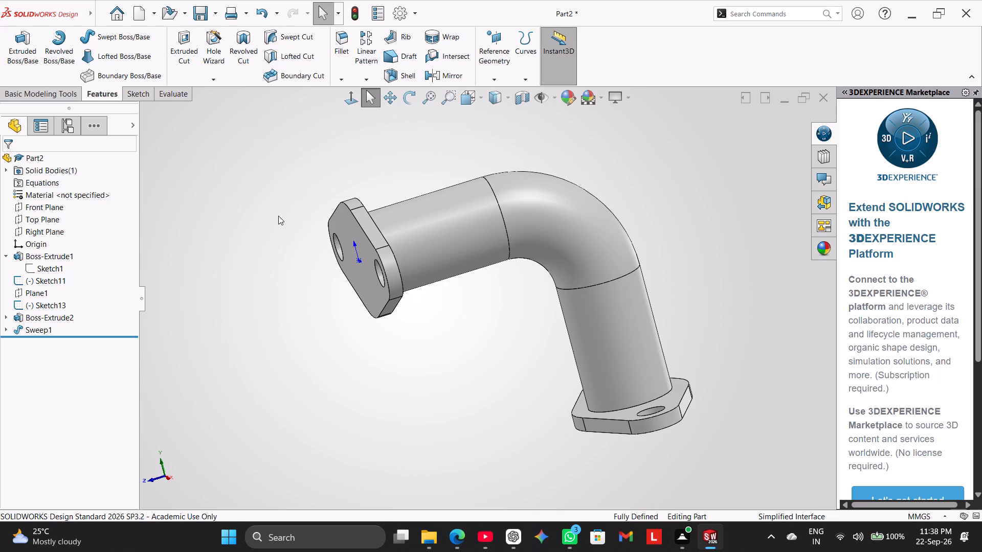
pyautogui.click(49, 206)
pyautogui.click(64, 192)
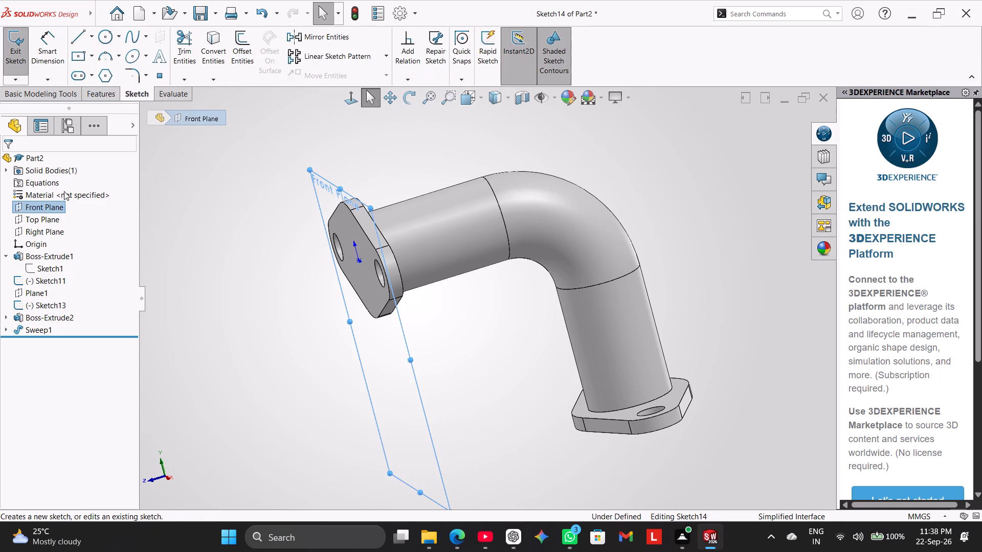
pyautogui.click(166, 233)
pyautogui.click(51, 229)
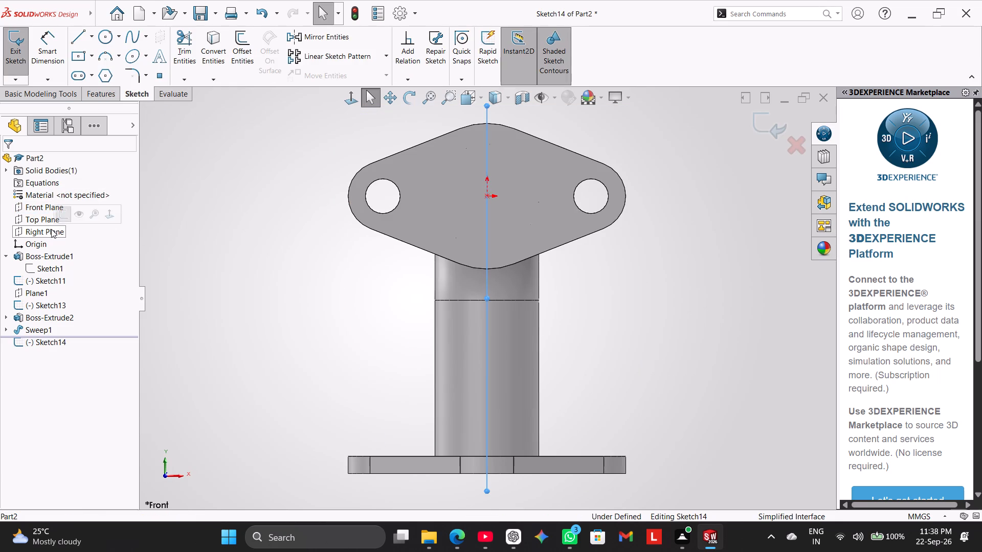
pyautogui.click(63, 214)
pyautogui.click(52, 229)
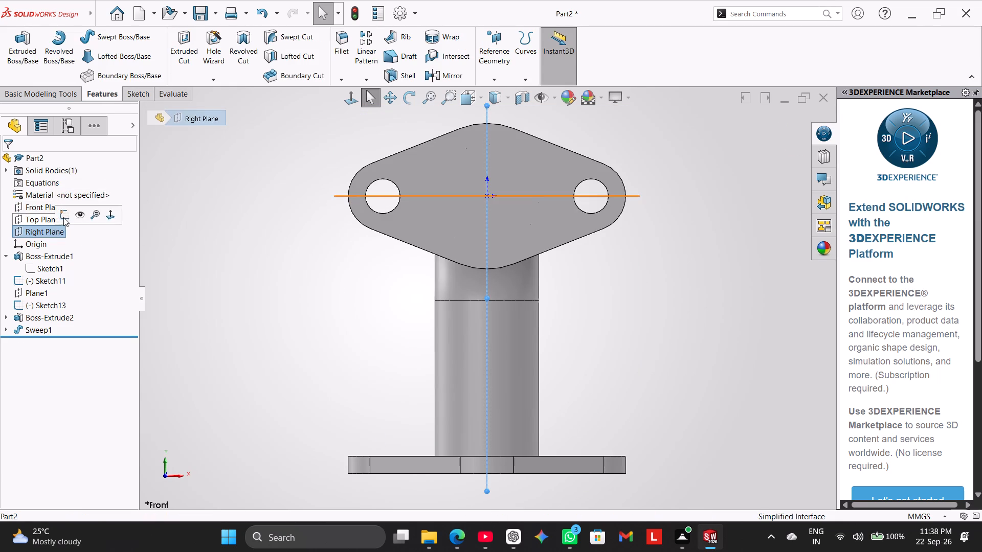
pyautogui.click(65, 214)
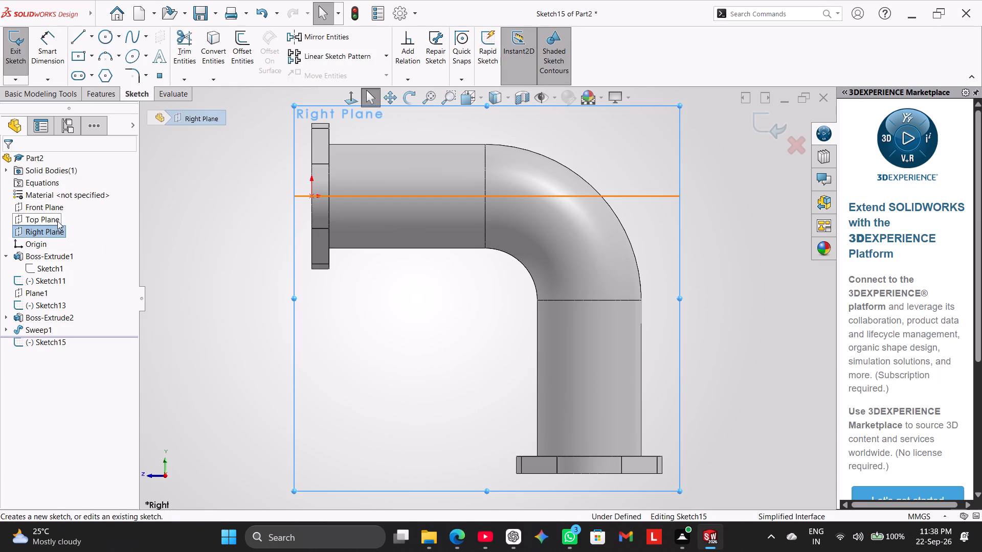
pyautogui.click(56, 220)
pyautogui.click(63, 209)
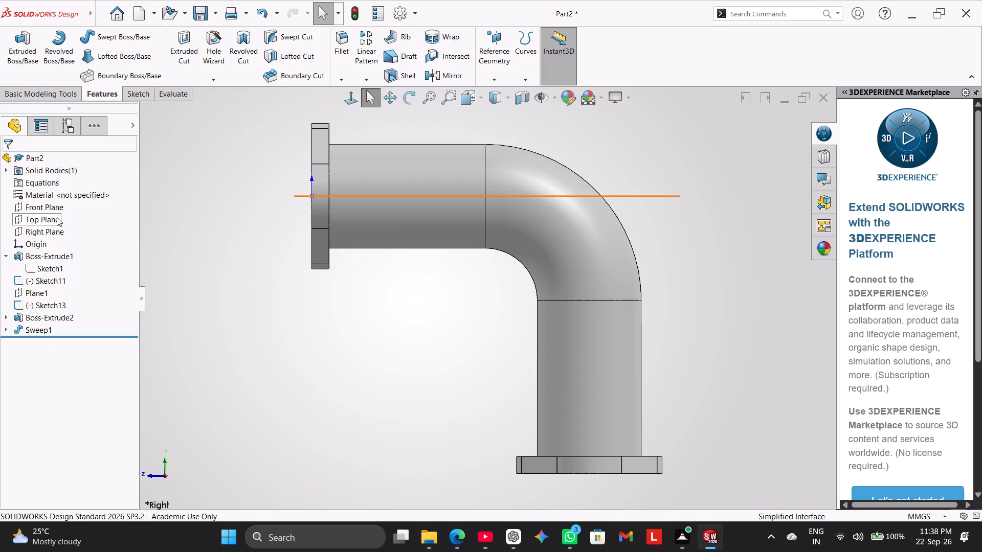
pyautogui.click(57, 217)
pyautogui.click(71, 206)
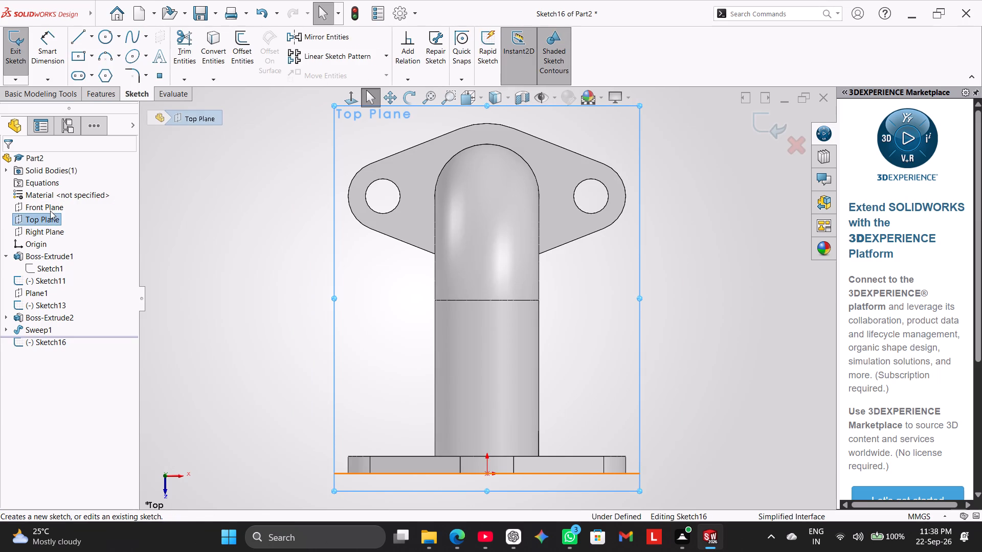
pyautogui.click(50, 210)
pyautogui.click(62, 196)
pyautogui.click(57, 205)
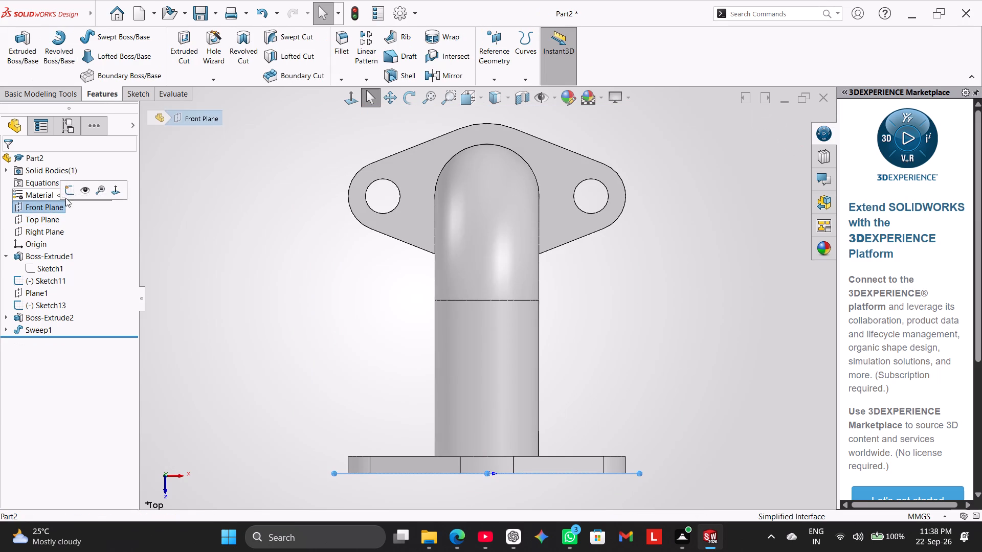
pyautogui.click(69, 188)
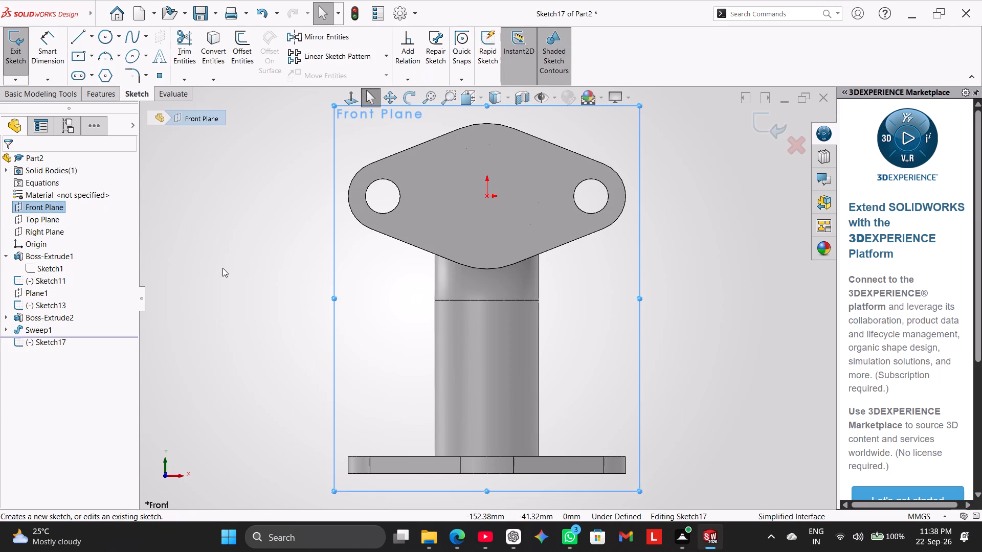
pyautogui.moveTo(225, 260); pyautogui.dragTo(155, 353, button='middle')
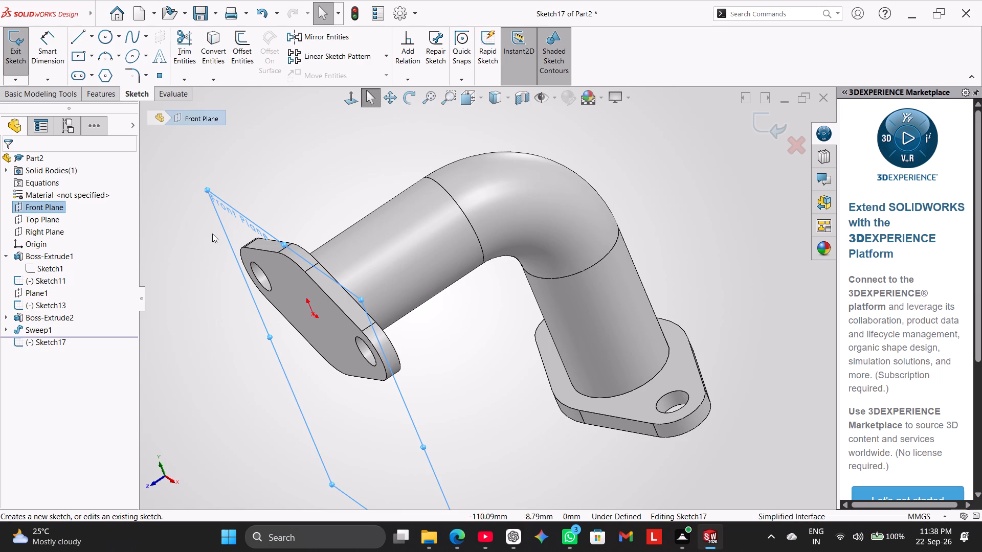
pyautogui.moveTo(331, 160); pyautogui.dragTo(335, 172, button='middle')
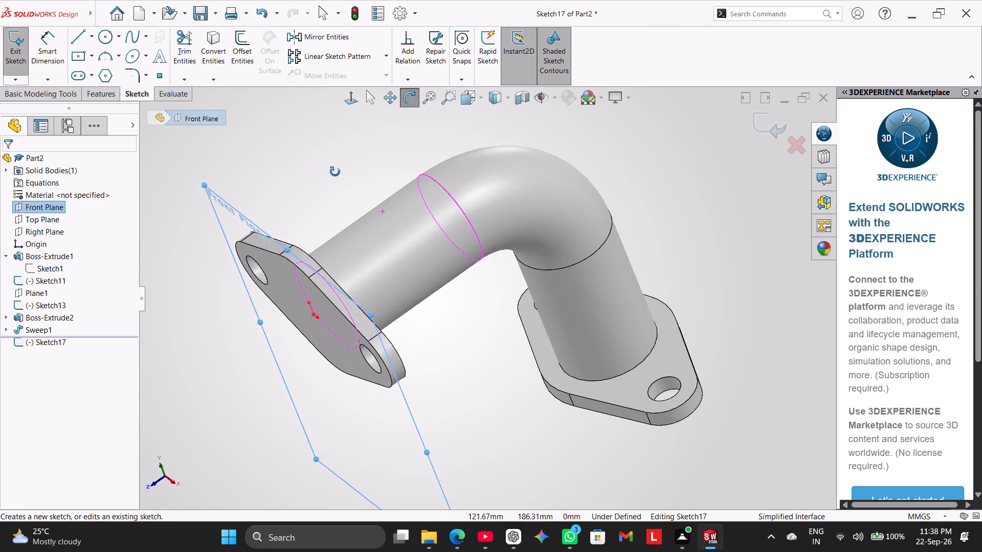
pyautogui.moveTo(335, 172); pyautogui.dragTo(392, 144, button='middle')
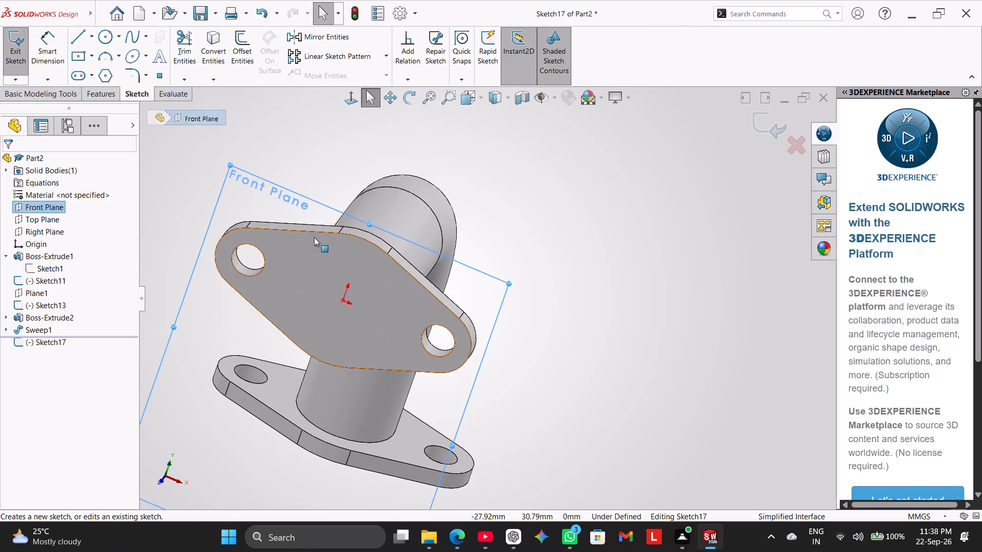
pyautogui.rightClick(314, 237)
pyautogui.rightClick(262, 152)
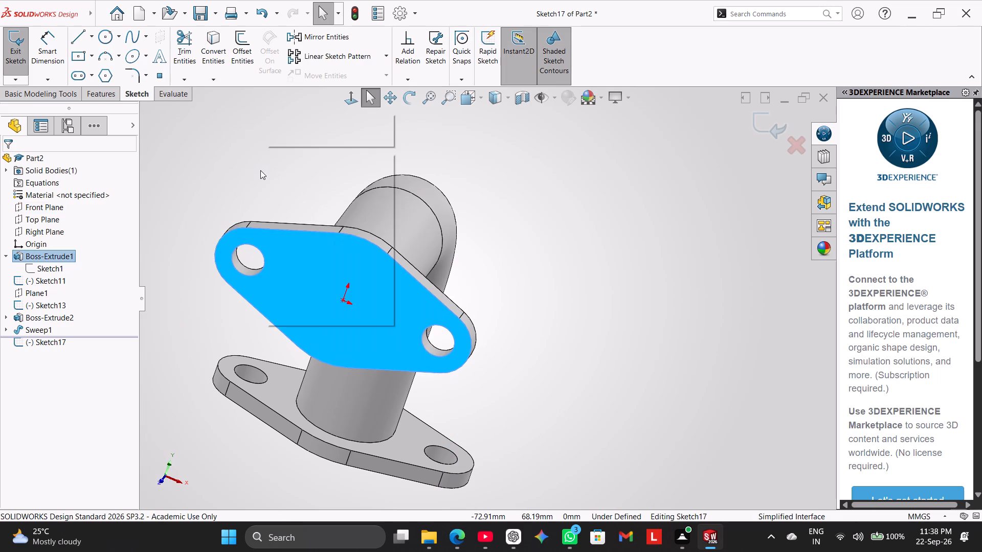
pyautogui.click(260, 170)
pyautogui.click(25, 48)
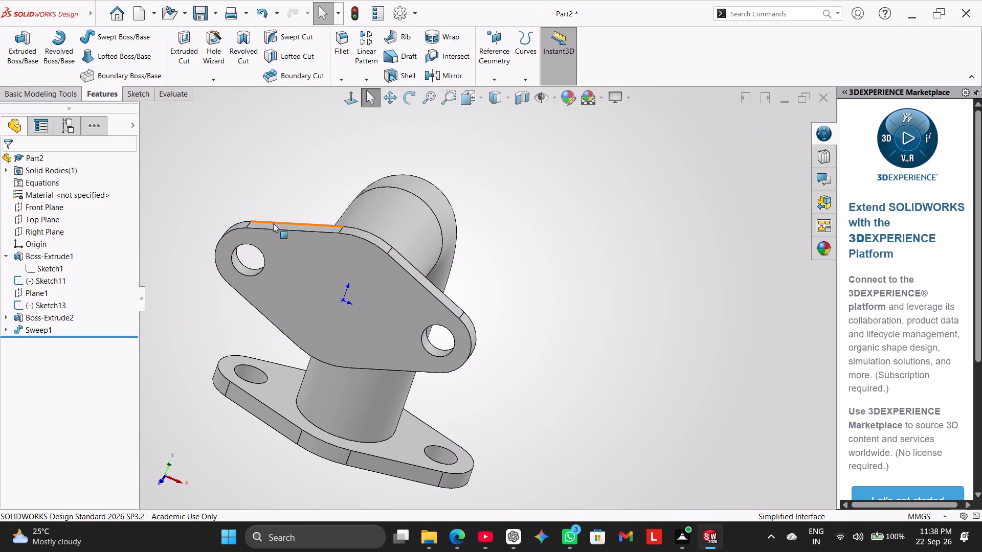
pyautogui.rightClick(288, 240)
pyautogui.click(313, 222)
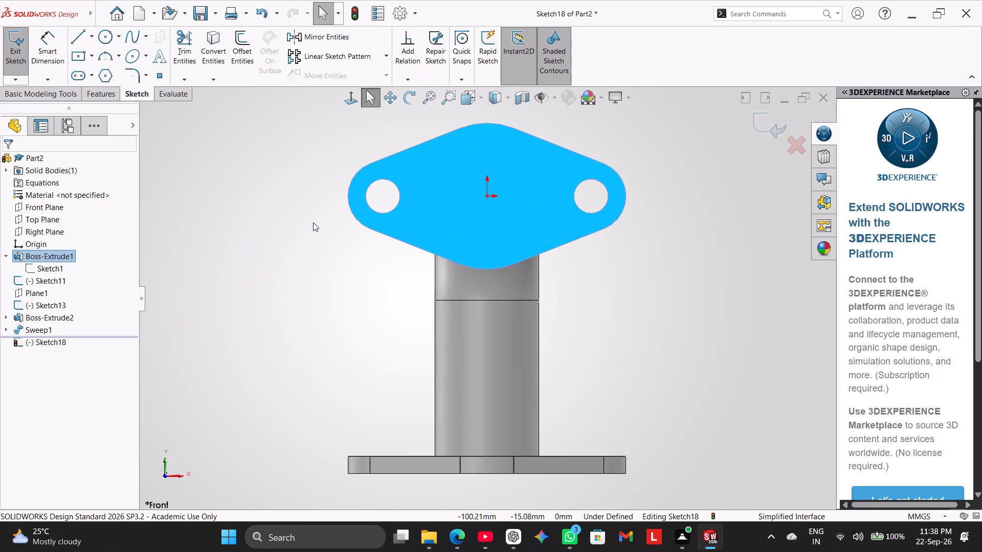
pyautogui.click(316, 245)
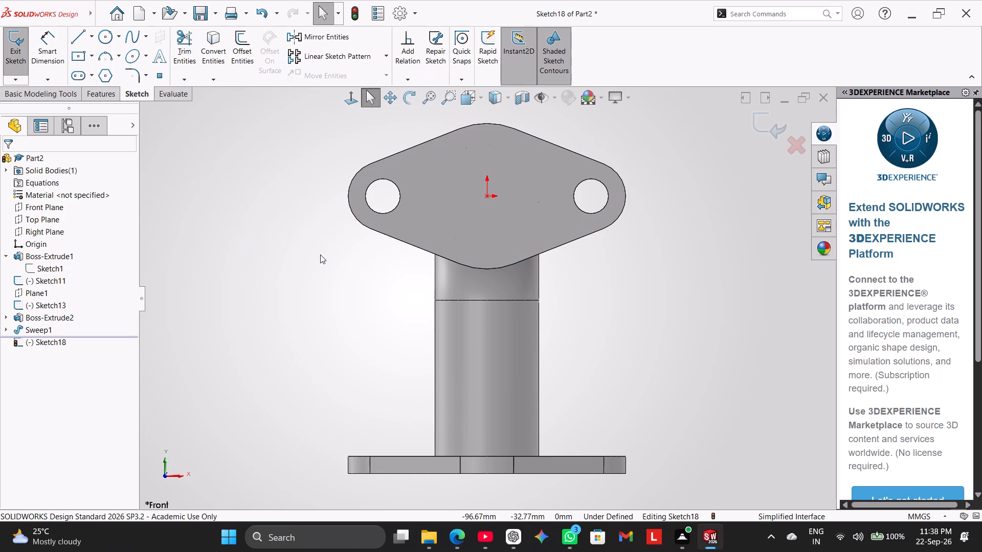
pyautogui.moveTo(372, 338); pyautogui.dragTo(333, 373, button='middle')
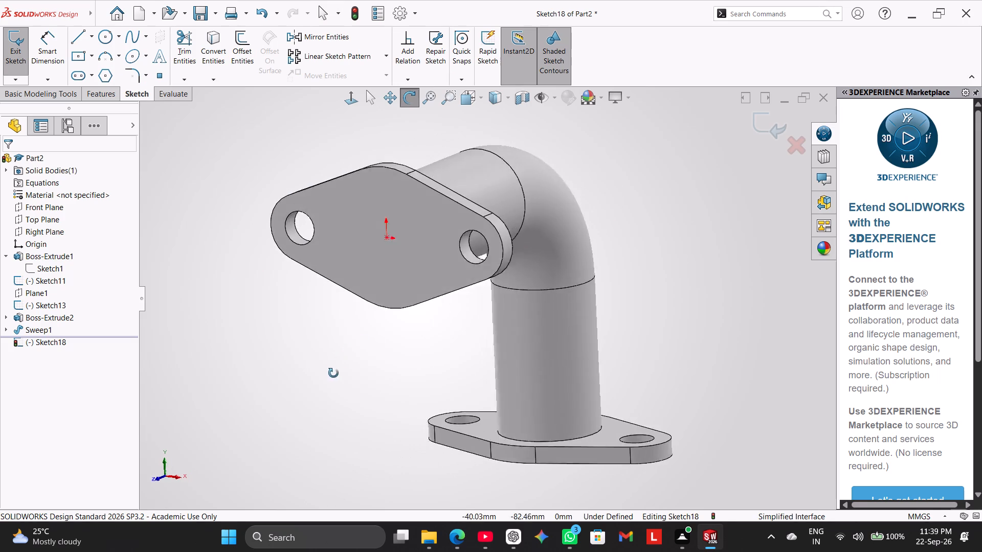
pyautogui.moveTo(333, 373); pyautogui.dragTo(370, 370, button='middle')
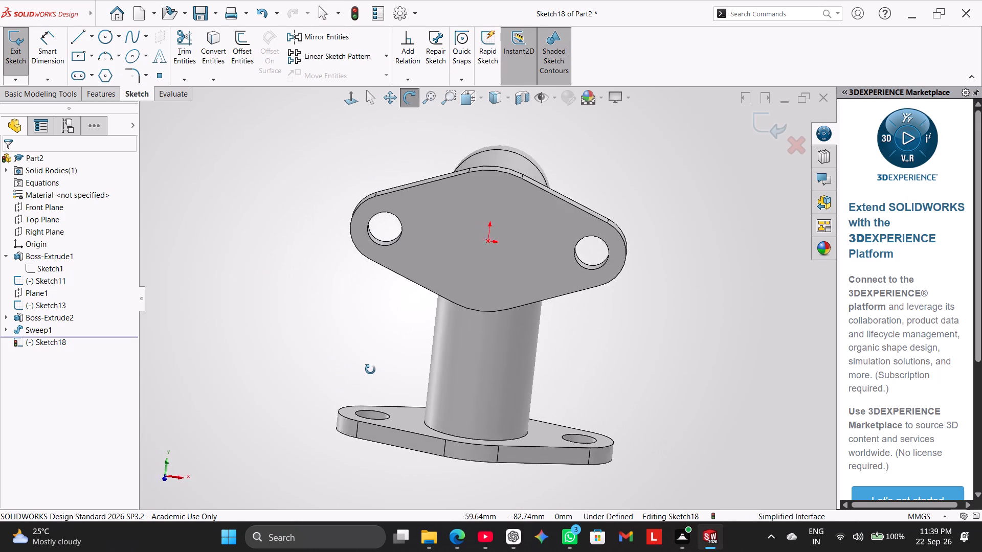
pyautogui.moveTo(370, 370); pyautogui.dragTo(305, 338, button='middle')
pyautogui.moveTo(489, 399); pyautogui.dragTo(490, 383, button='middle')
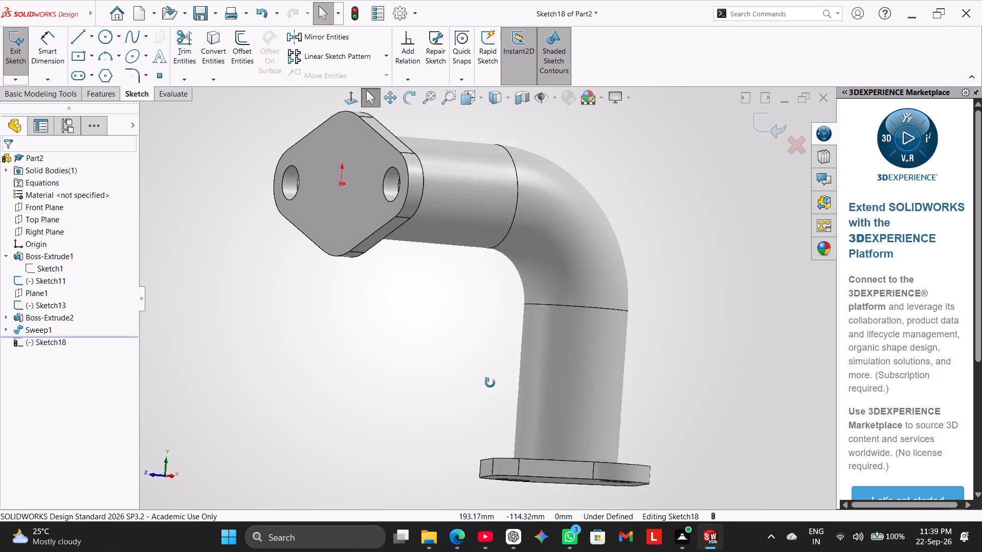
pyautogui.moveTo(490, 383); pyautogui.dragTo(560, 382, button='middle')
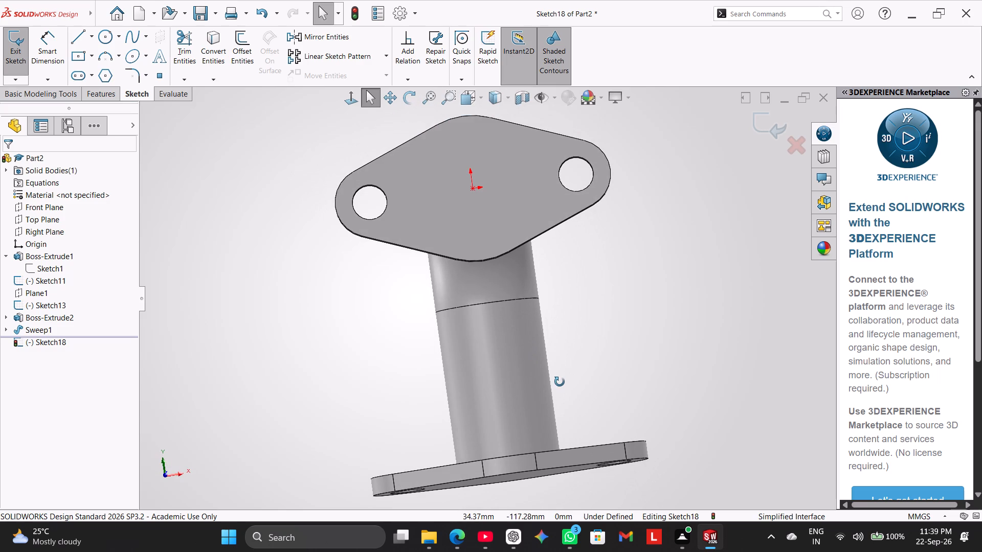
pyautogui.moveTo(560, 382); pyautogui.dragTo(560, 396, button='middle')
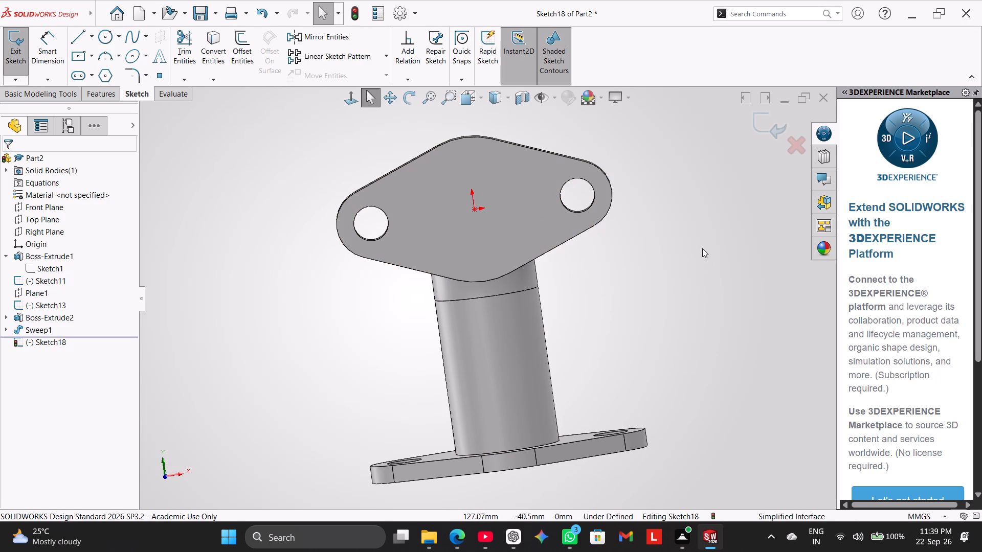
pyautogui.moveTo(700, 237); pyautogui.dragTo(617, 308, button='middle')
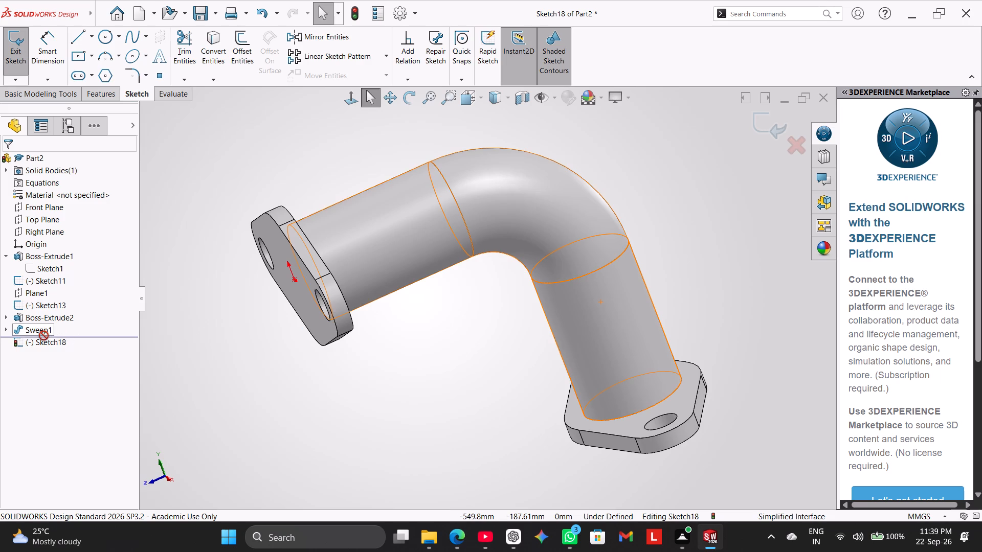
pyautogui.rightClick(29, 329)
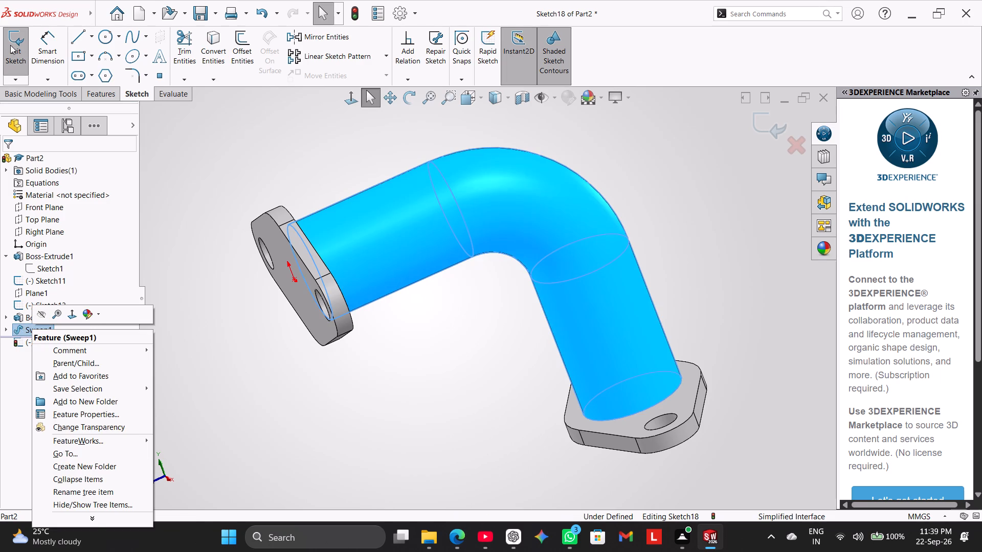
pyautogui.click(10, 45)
# Redefine the pipe sweep along Sketch10 with a circular profile 72 mm in diameter instead of the edge-based sketch profile.
pyautogui.rightClick(38, 326)
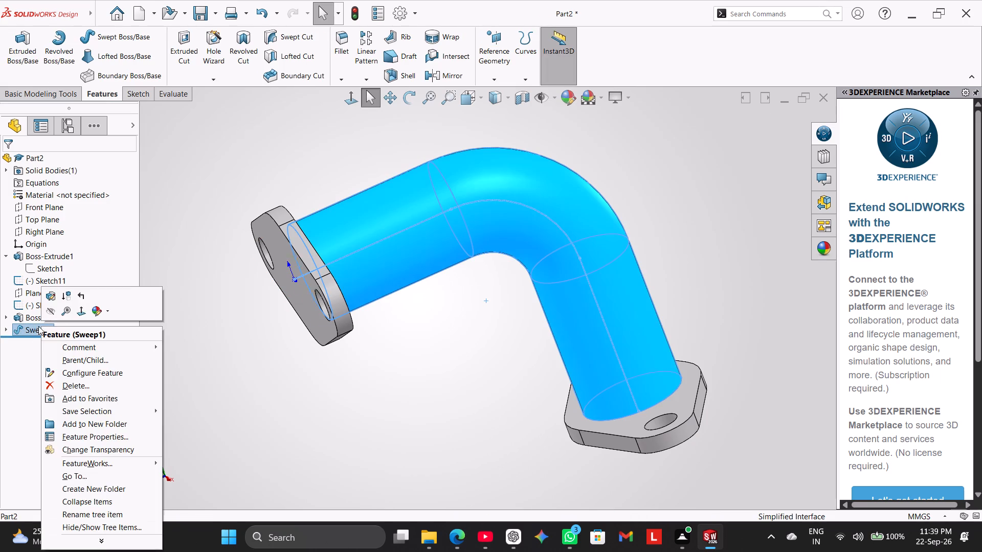
pyautogui.click(53, 292)
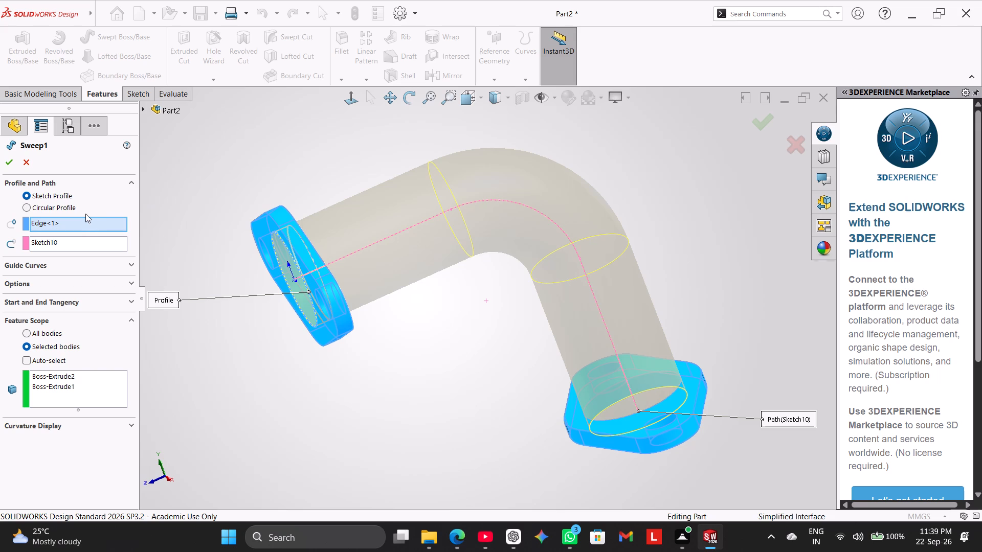
pyautogui.click(58, 206)
pyautogui.click(58, 197)
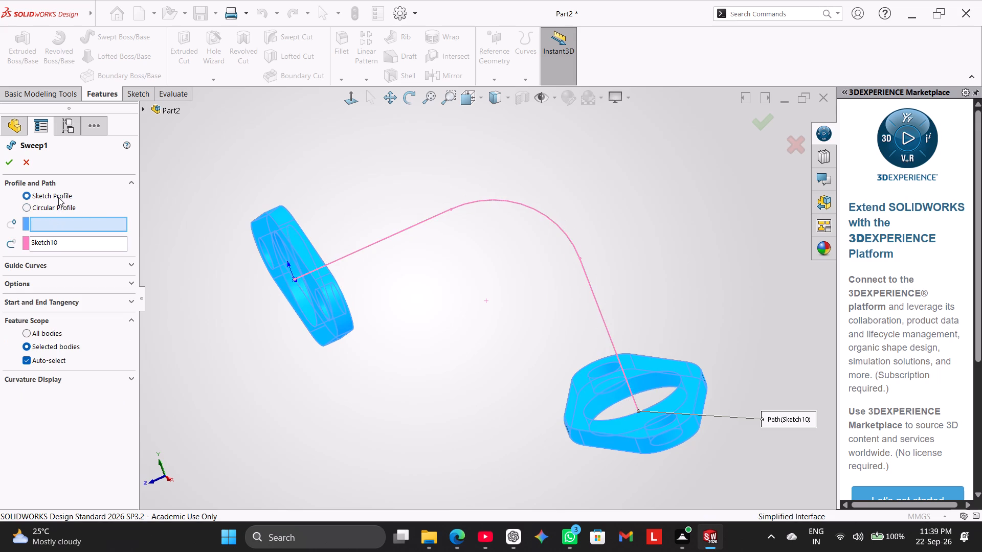
pyautogui.click(69, 224)
pyautogui.click(54, 209)
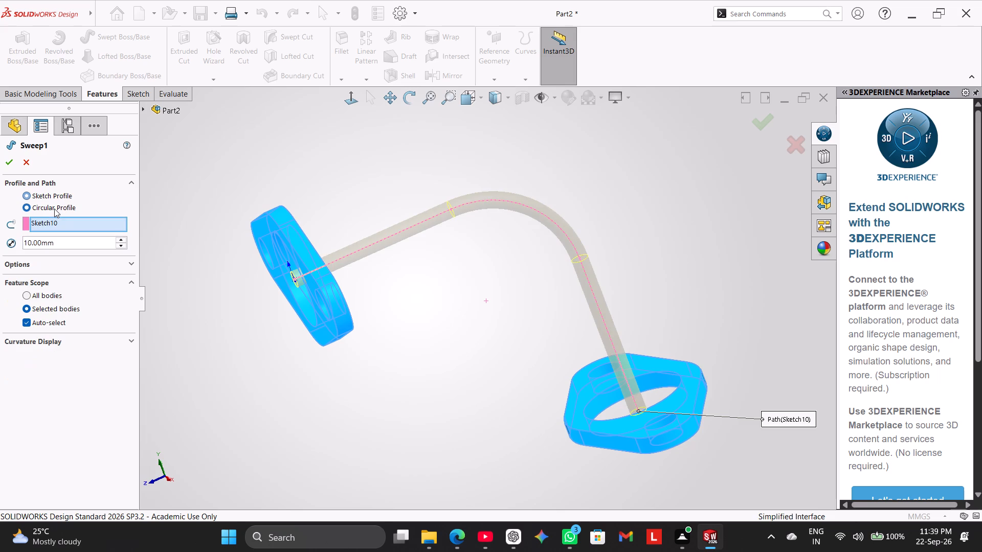
pyautogui.doubleClick(75, 244)
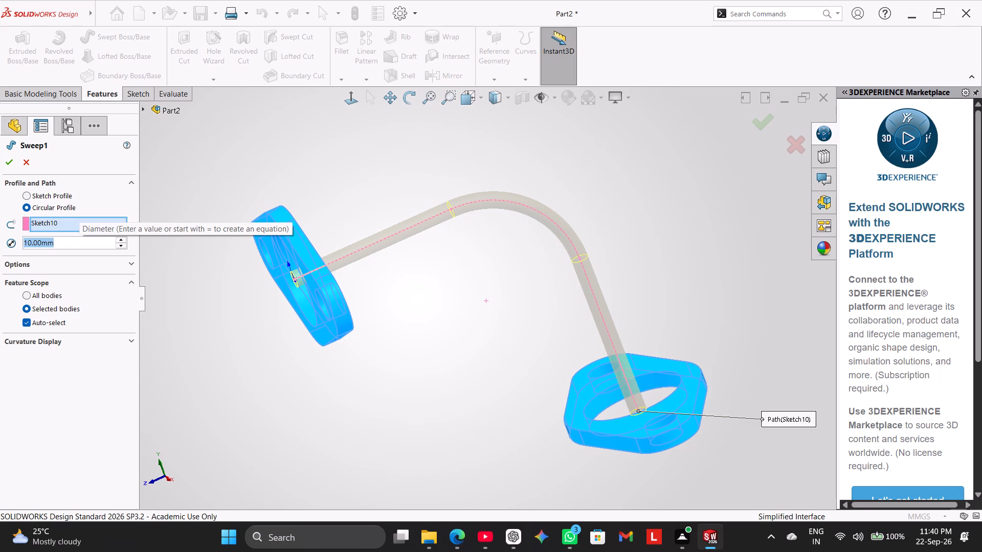
pyautogui.write('72')
pyautogui.press('Return')
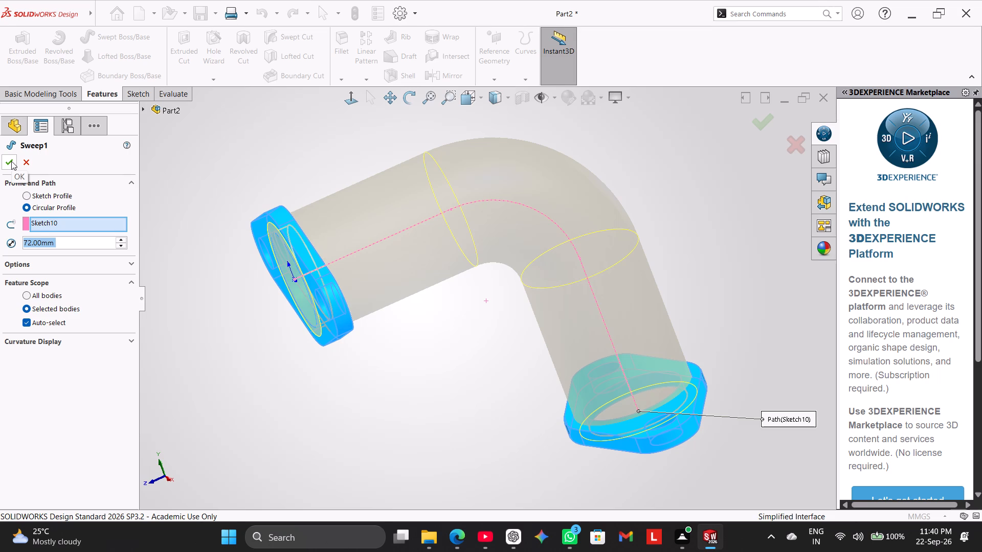
pyautogui.moveTo(251, 159); pyautogui.dragTo(232, 191, button='middle')
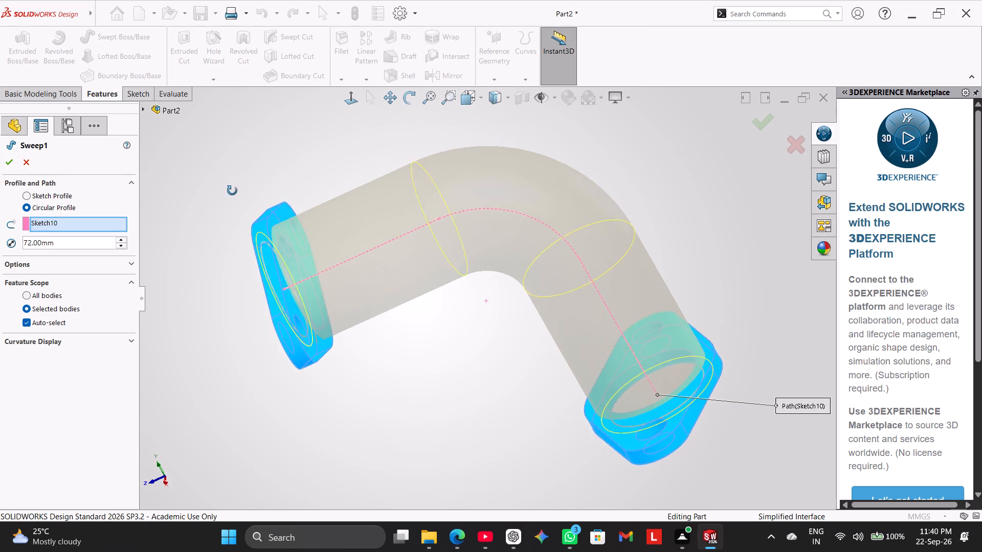
pyautogui.moveTo(232, 191); pyautogui.dragTo(307, 180, button='middle')
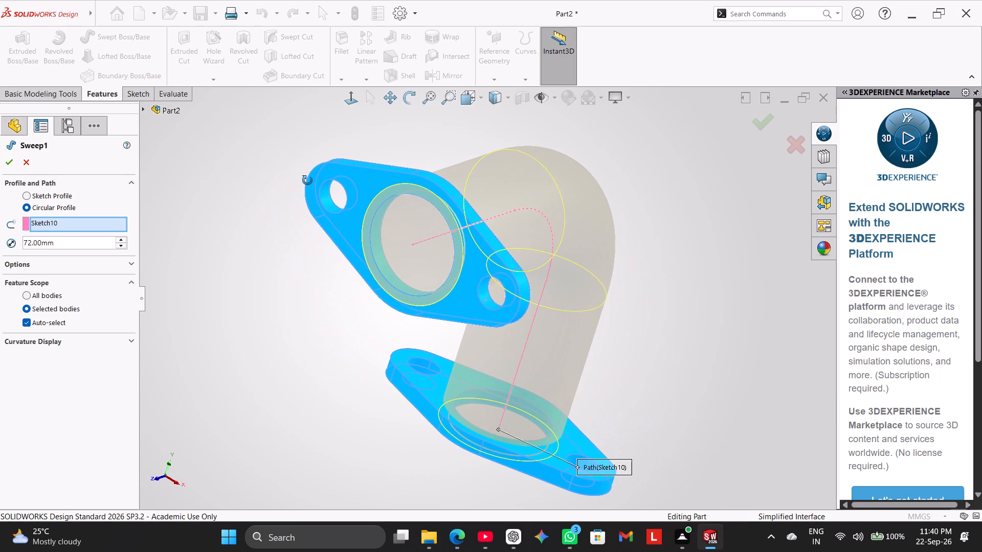
pyautogui.moveTo(307, 180); pyautogui.dragTo(320, 173, button='middle')
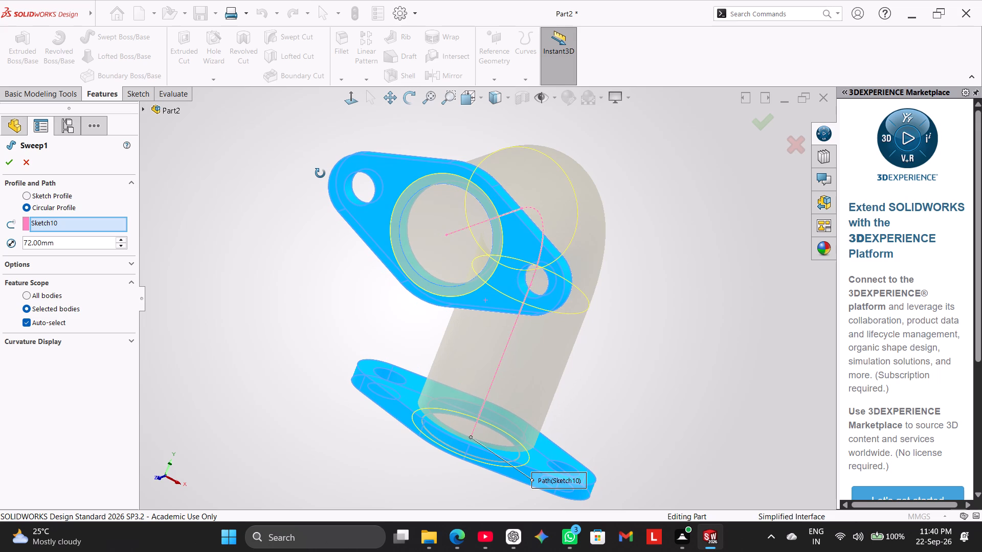
pyautogui.moveTo(320, 173); pyautogui.dragTo(328, 268, button='middle')
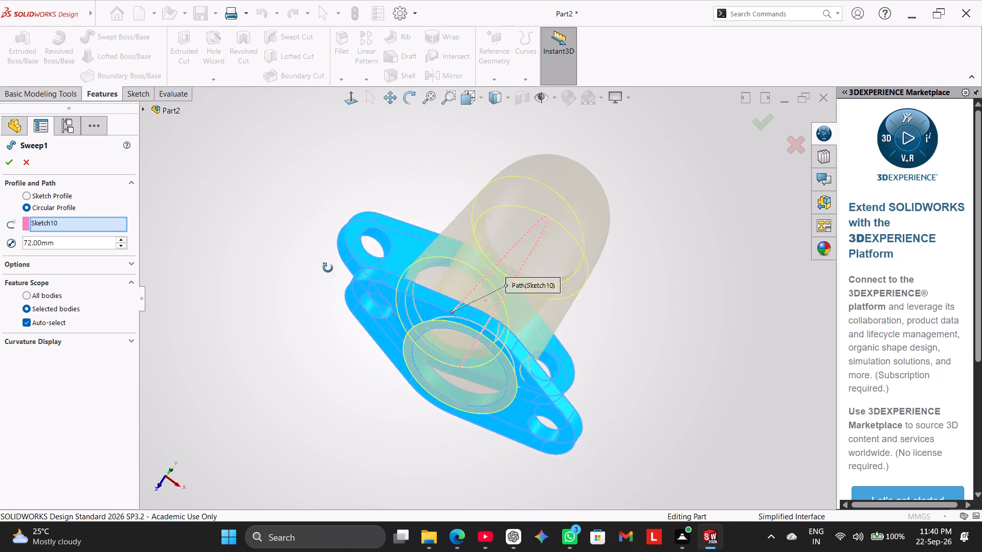
pyautogui.moveTo(328, 268); pyautogui.dragTo(315, 291, button='middle')
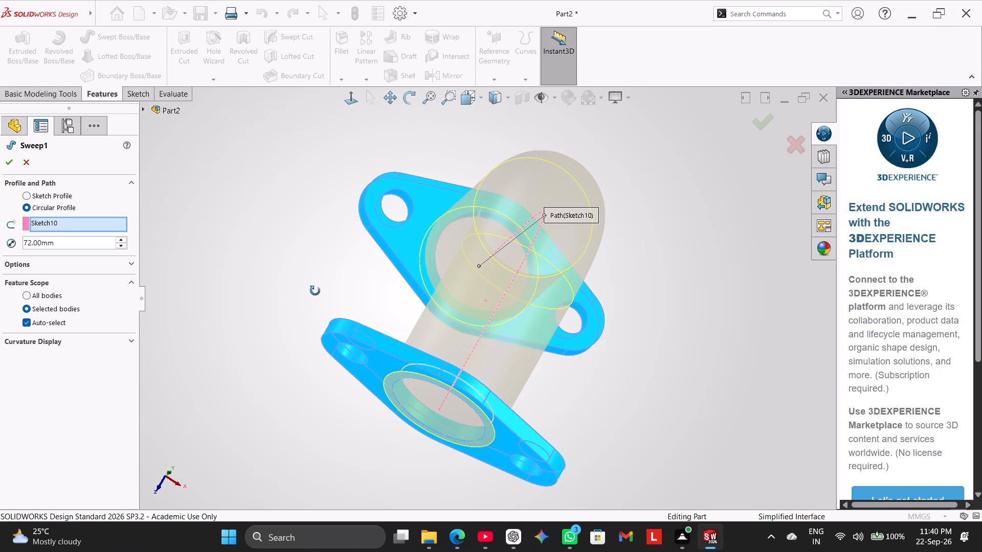
pyautogui.moveTo(315, 291); pyautogui.dragTo(263, 277, button='middle')
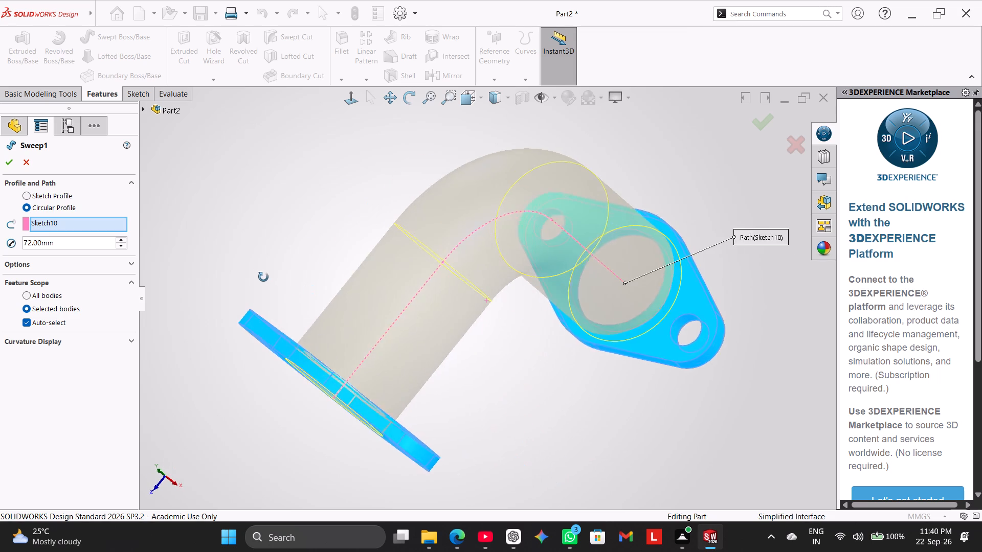
pyautogui.moveTo(263, 277); pyautogui.dragTo(257, 262, button='middle')
pyautogui.click(7, 155)
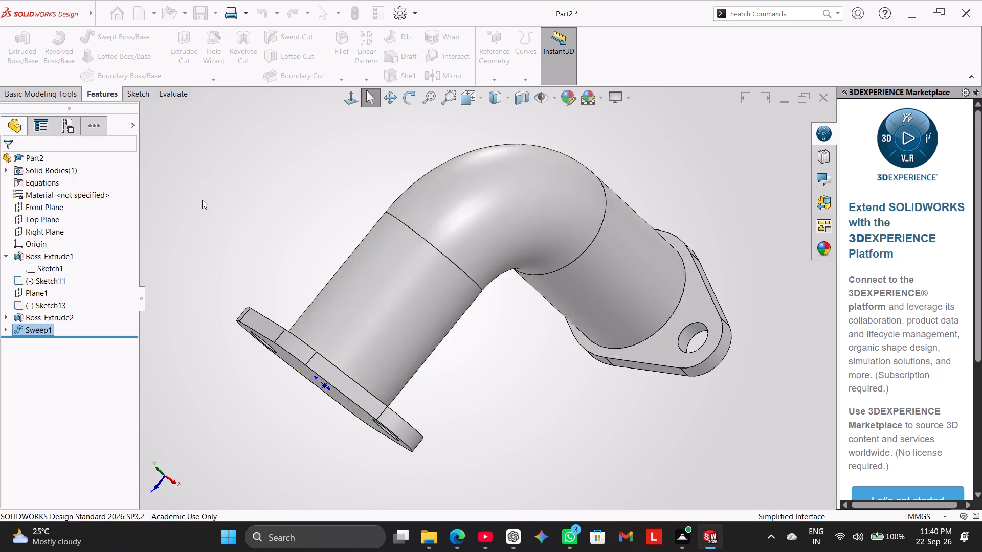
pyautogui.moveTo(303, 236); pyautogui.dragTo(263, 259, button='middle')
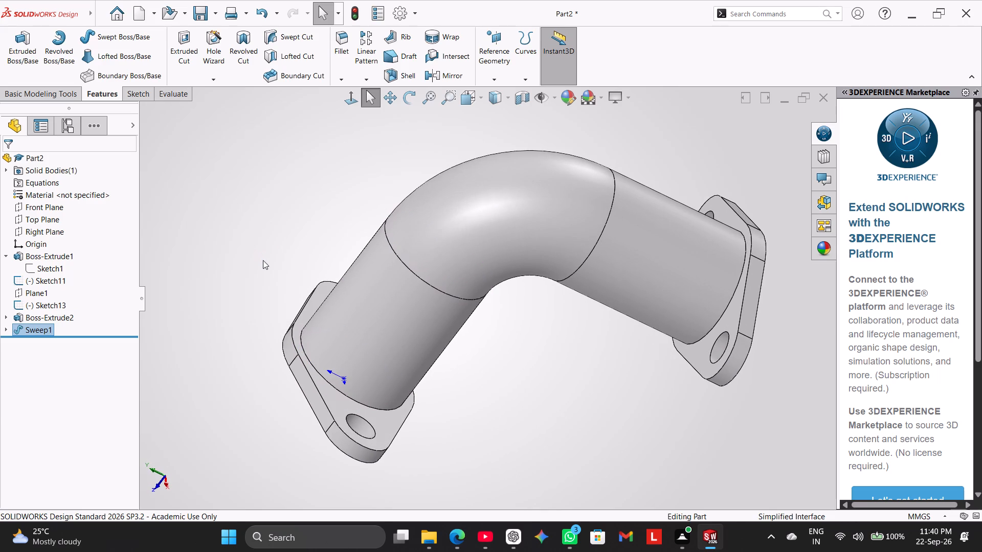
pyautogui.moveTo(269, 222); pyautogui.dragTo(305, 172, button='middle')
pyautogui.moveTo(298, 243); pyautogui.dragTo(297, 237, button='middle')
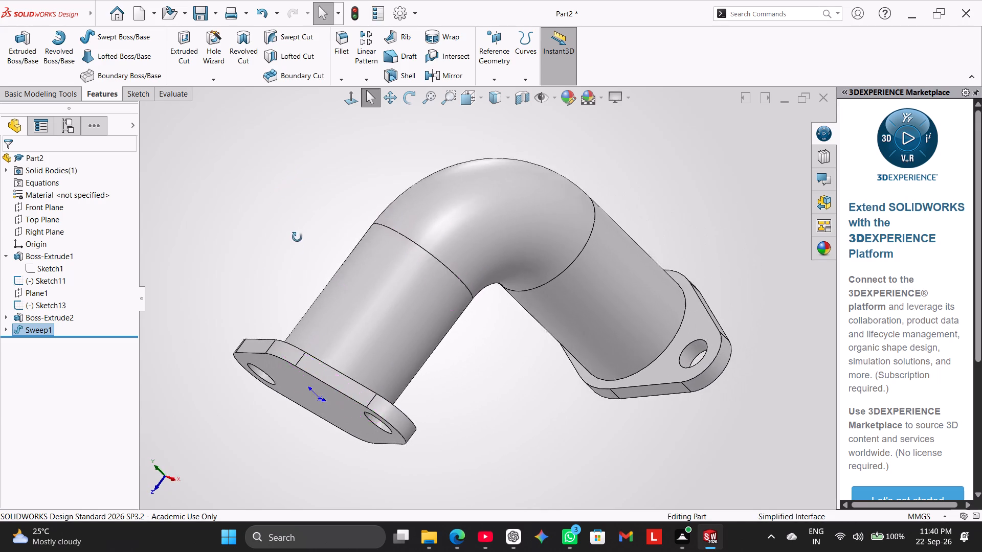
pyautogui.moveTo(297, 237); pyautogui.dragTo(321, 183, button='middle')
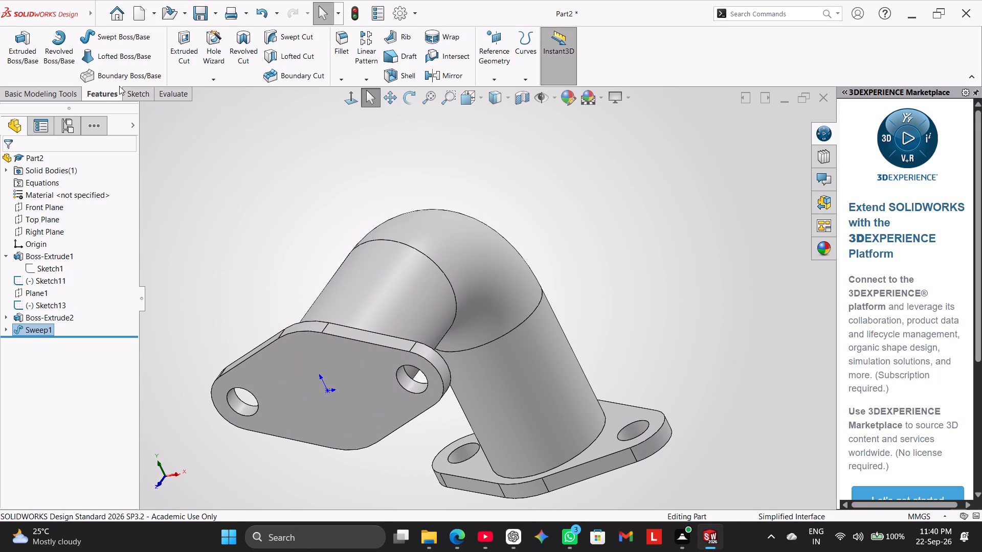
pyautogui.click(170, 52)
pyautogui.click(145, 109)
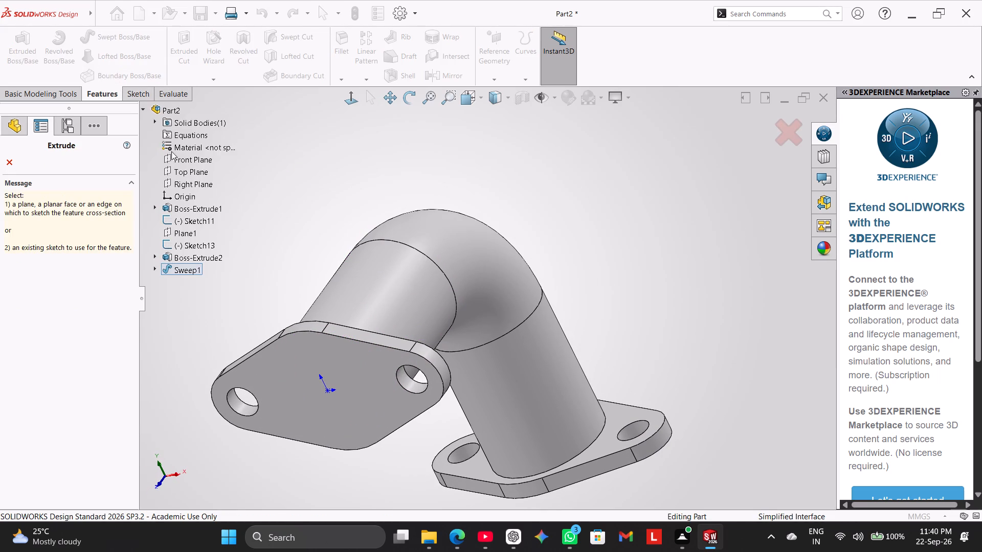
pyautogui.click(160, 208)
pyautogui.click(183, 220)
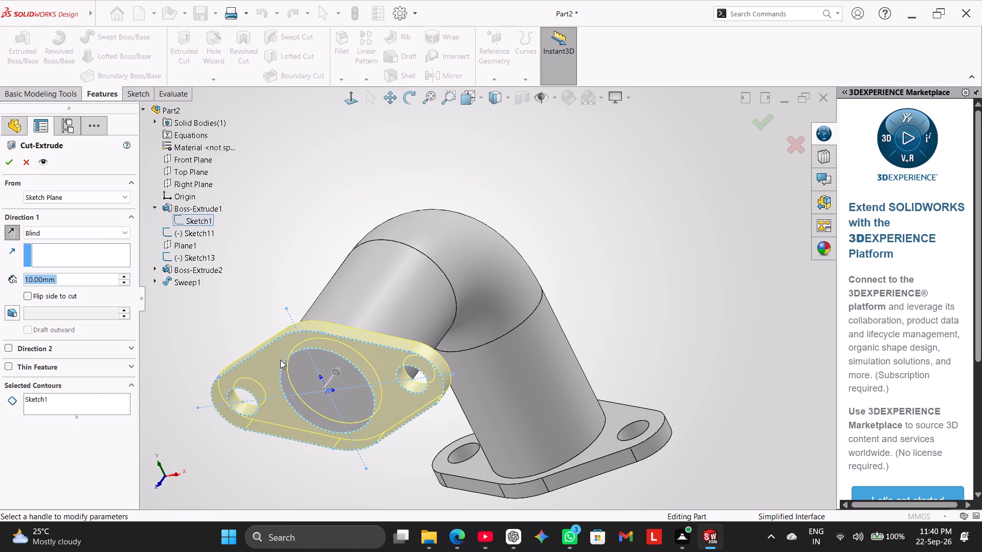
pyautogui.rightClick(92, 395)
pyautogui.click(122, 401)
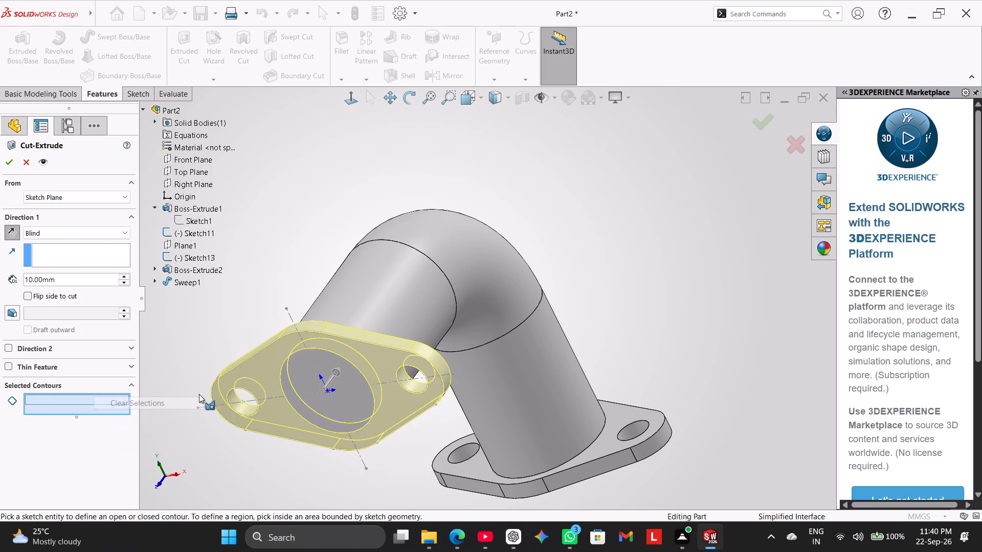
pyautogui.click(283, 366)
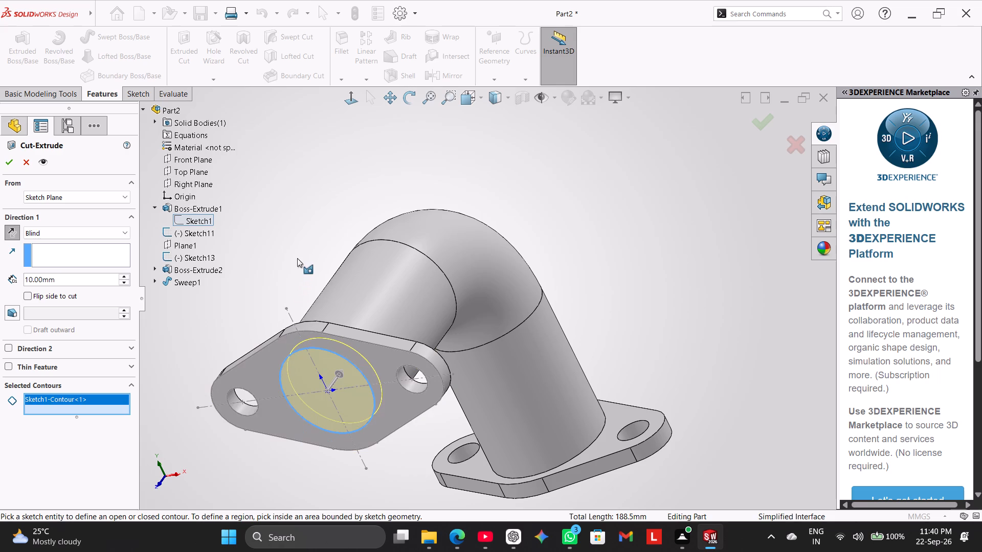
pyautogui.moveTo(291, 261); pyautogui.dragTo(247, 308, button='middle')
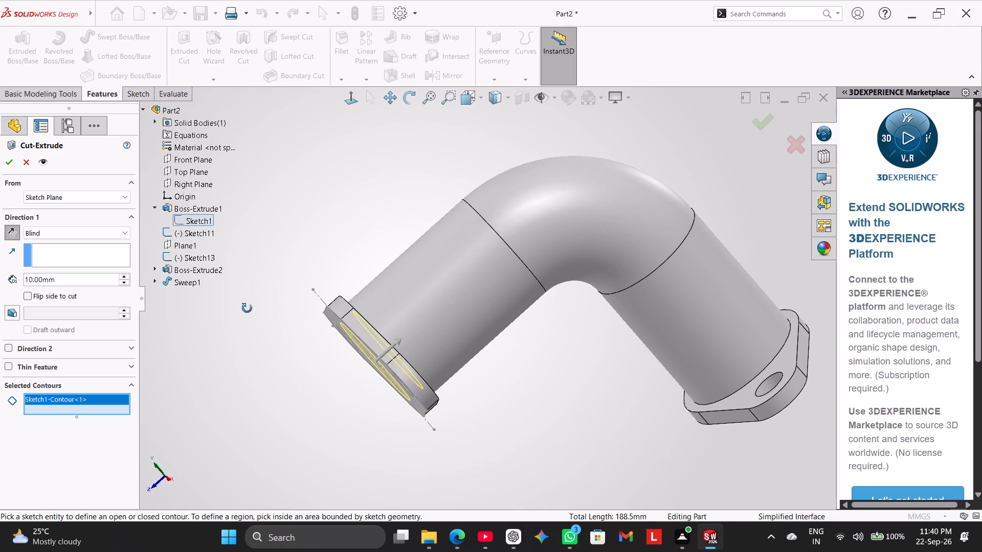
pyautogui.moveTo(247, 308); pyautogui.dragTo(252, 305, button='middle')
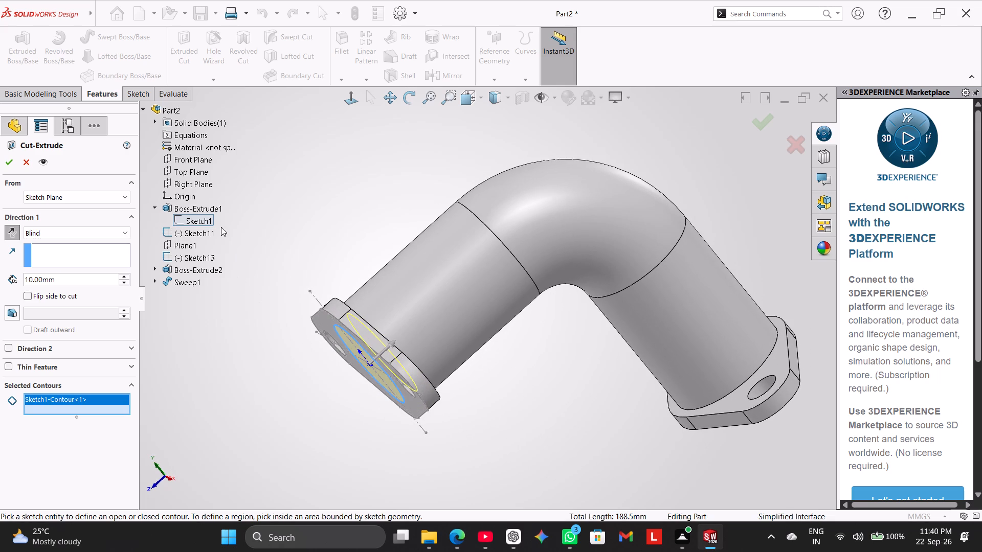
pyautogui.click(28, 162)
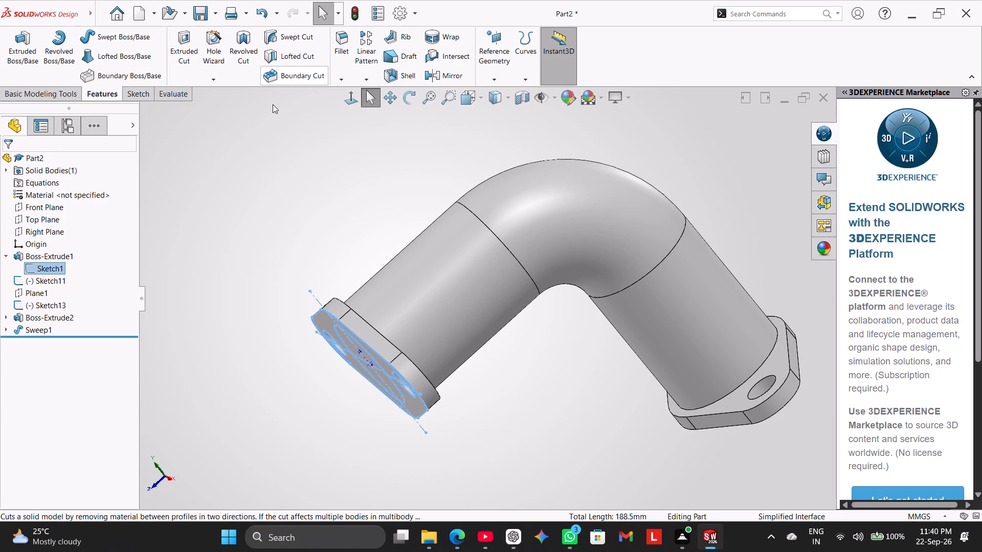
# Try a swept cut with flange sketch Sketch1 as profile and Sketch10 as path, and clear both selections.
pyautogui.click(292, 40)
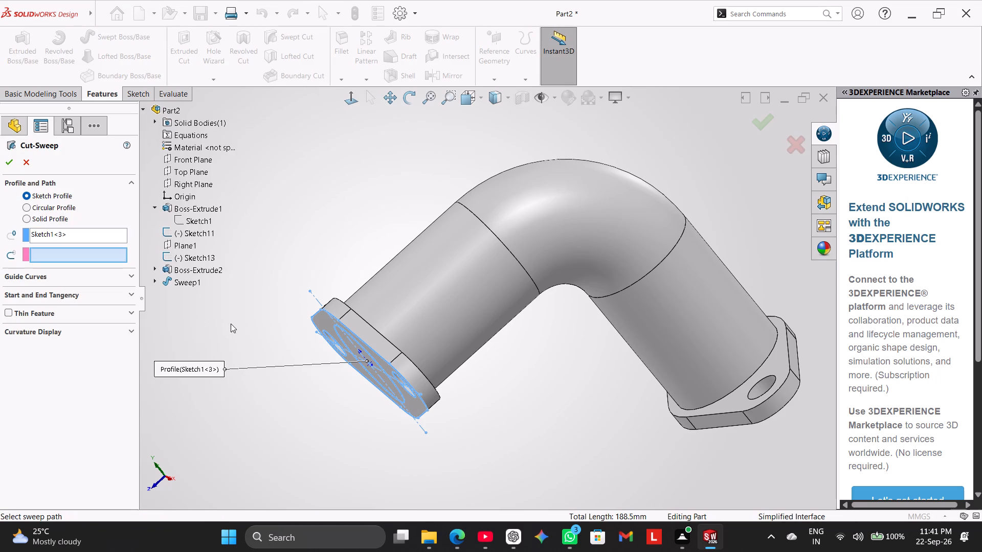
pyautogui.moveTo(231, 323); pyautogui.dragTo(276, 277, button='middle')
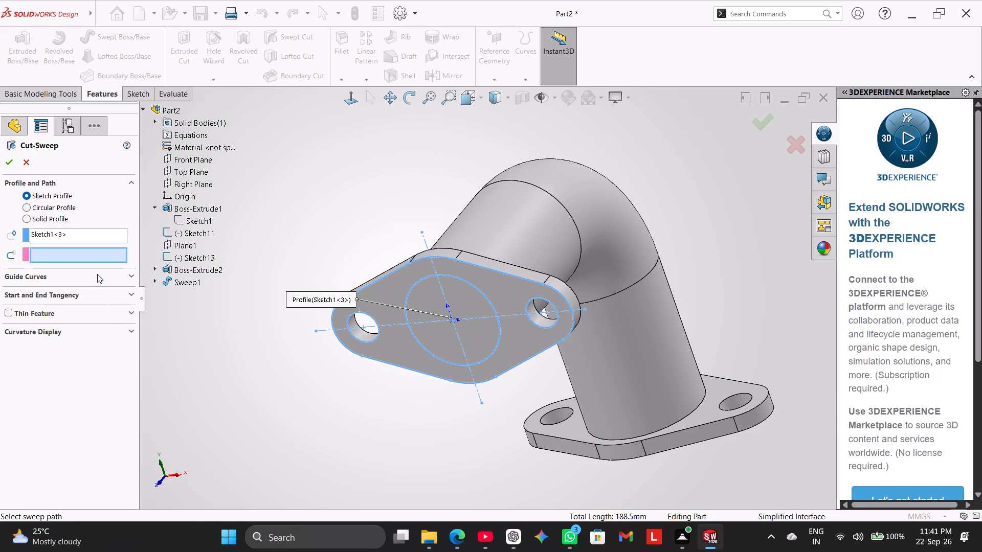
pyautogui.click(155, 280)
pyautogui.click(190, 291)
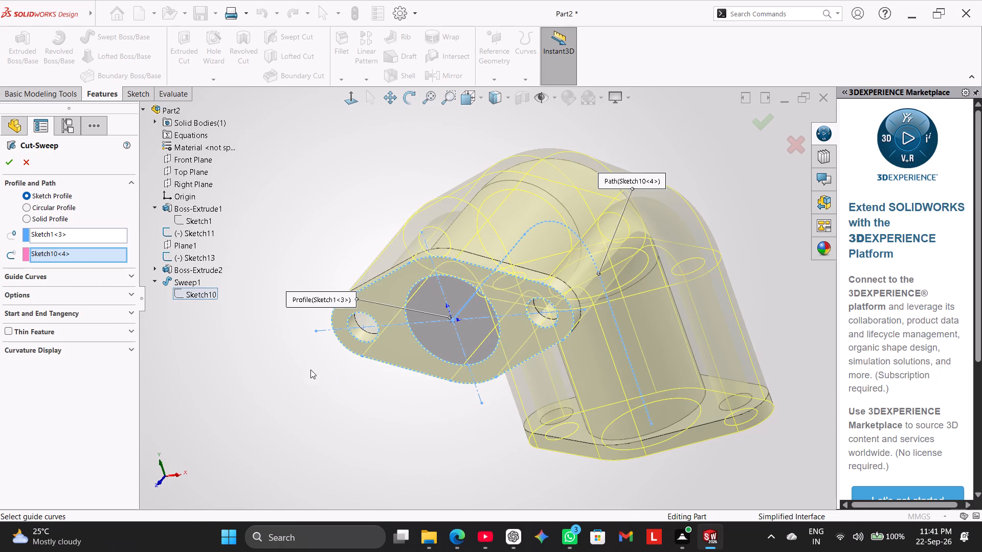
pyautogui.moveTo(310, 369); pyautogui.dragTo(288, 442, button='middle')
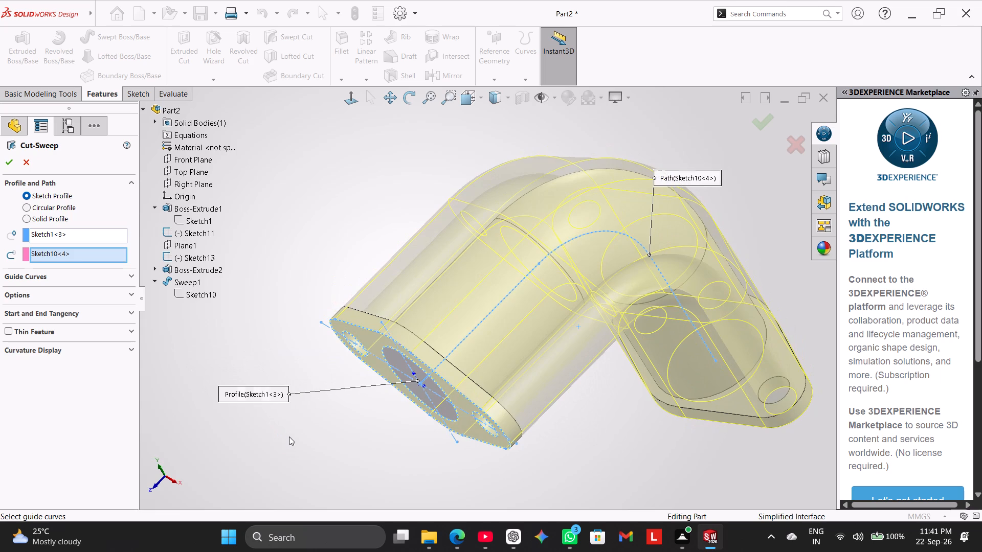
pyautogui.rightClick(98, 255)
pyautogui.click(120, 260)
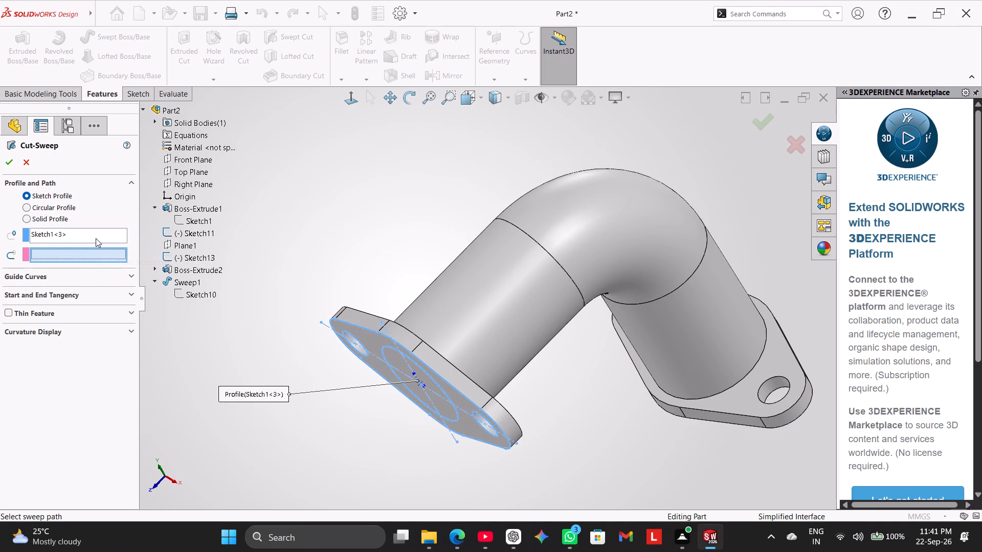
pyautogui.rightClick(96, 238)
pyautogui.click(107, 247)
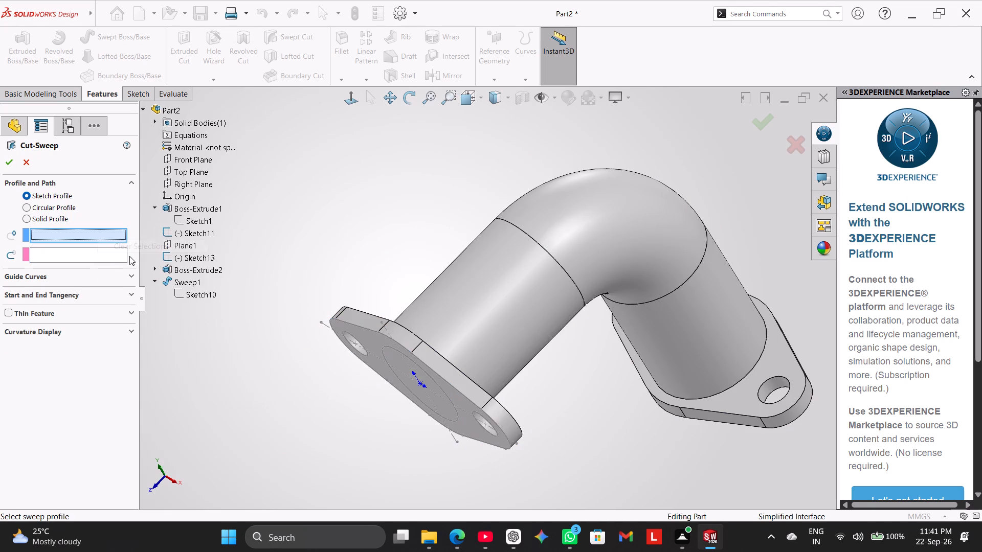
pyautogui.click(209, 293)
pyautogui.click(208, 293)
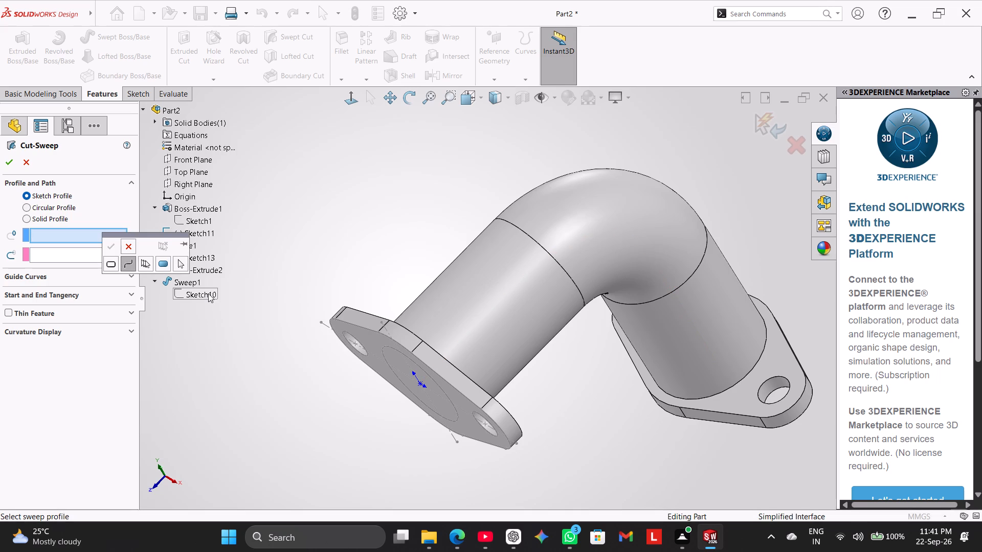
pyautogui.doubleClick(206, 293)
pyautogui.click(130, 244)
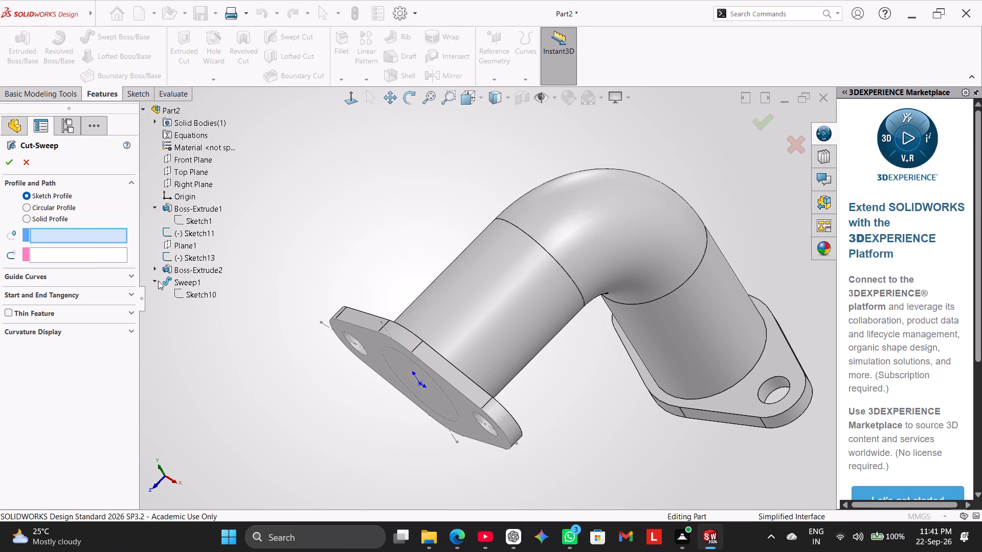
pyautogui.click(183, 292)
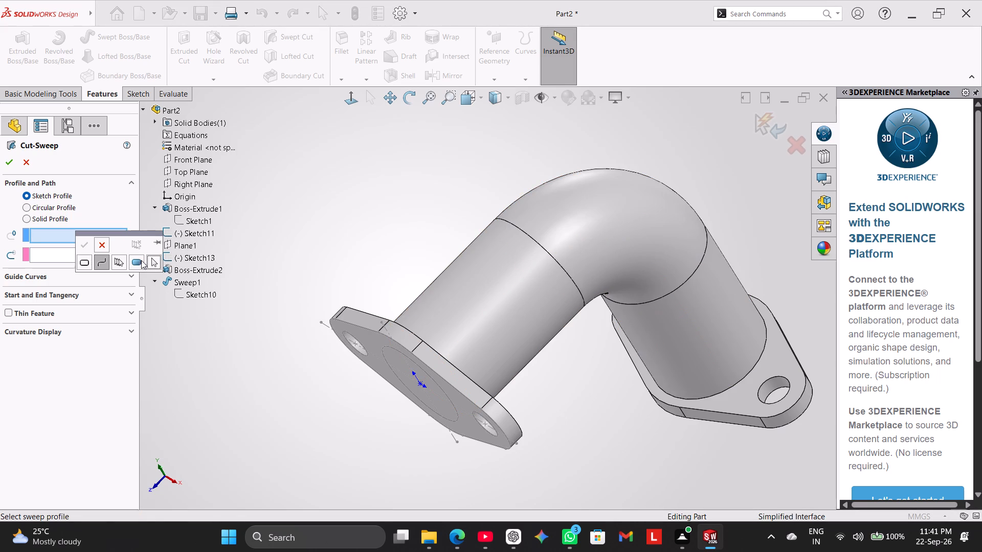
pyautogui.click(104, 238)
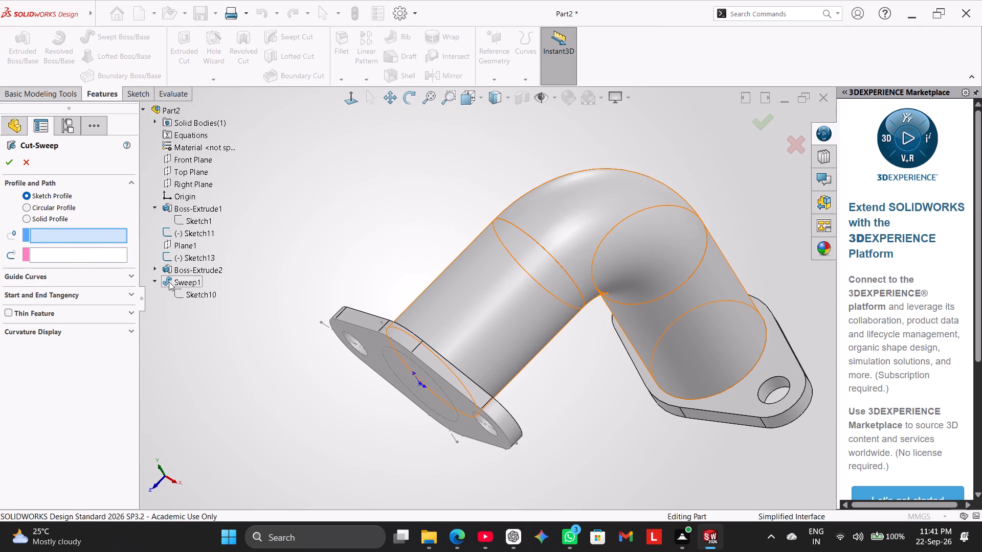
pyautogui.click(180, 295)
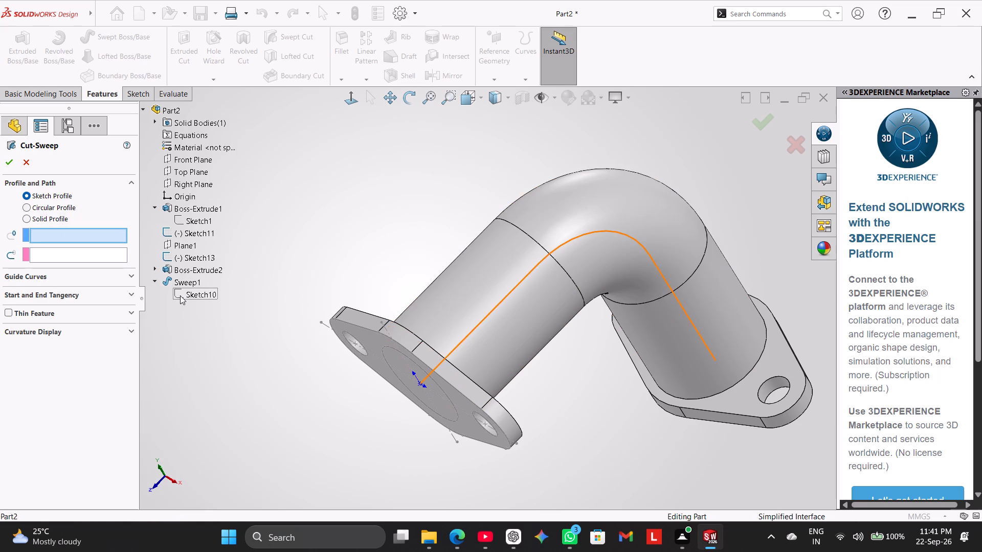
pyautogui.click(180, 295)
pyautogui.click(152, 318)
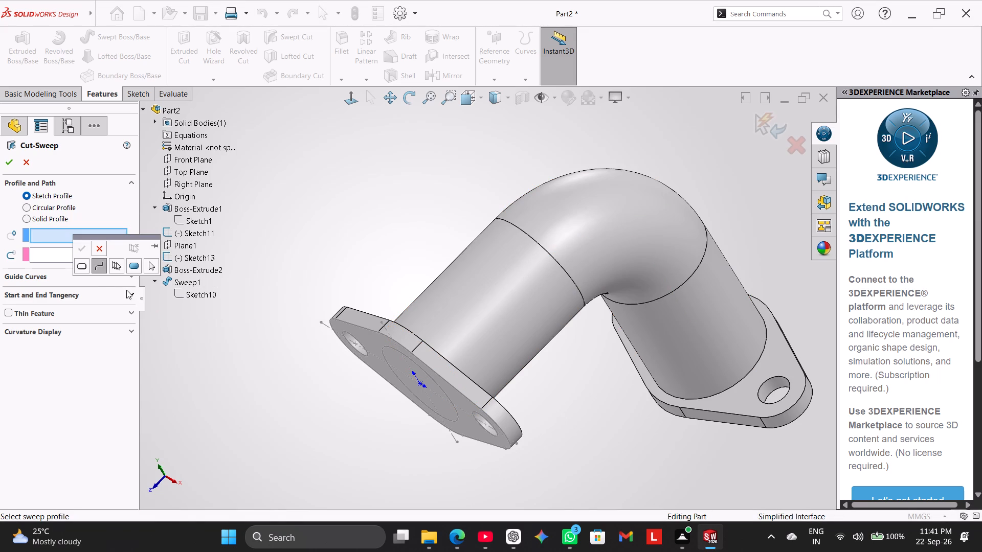
# Set the pipe's centreline sketch, Sketch10, as the path of the swept cut.
pyautogui.click(53, 250)
pyautogui.click(217, 308)
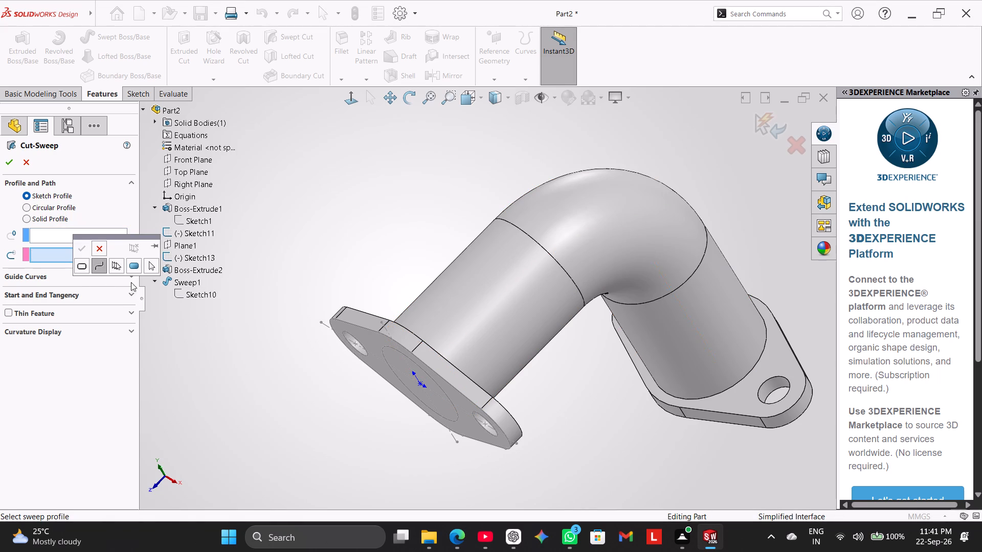
pyautogui.click(99, 247)
pyautogui.click(203, 292)
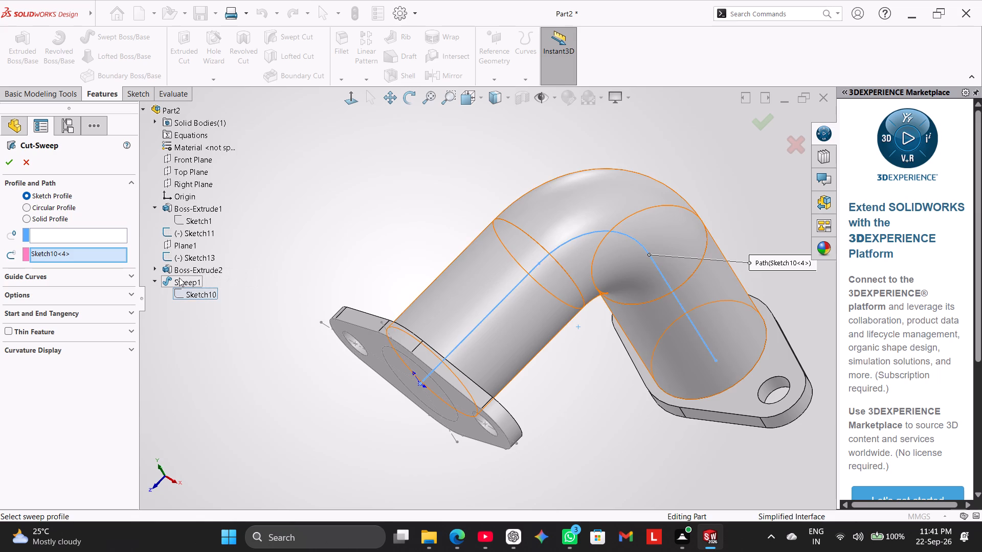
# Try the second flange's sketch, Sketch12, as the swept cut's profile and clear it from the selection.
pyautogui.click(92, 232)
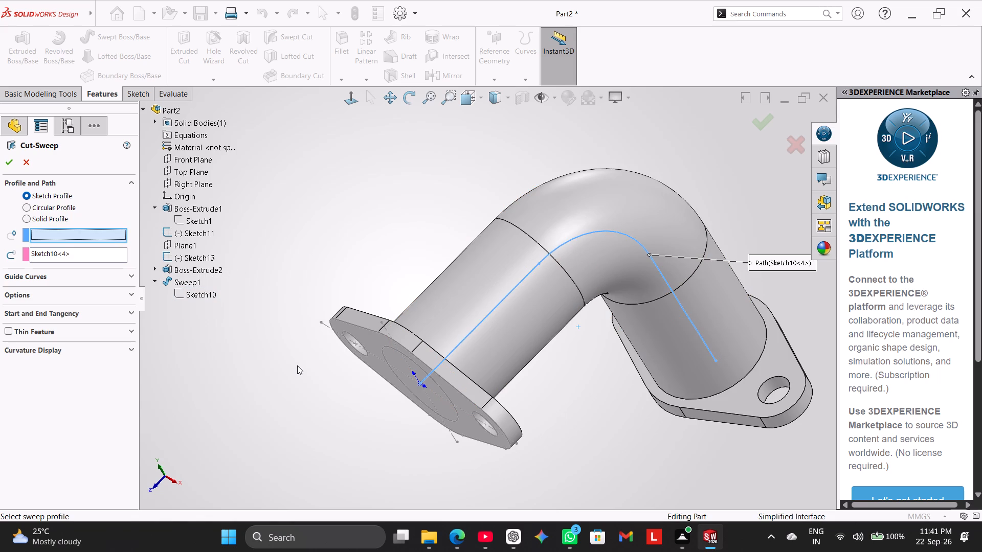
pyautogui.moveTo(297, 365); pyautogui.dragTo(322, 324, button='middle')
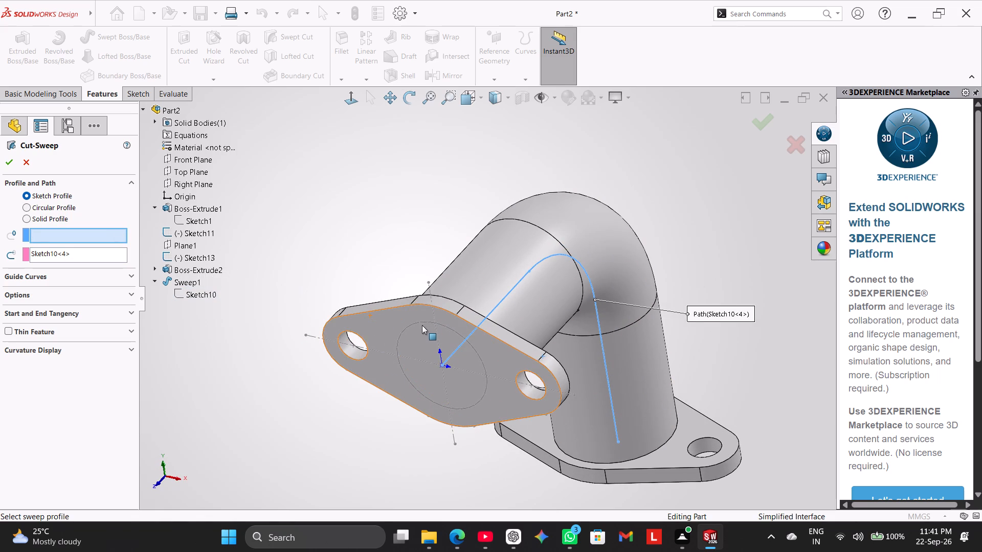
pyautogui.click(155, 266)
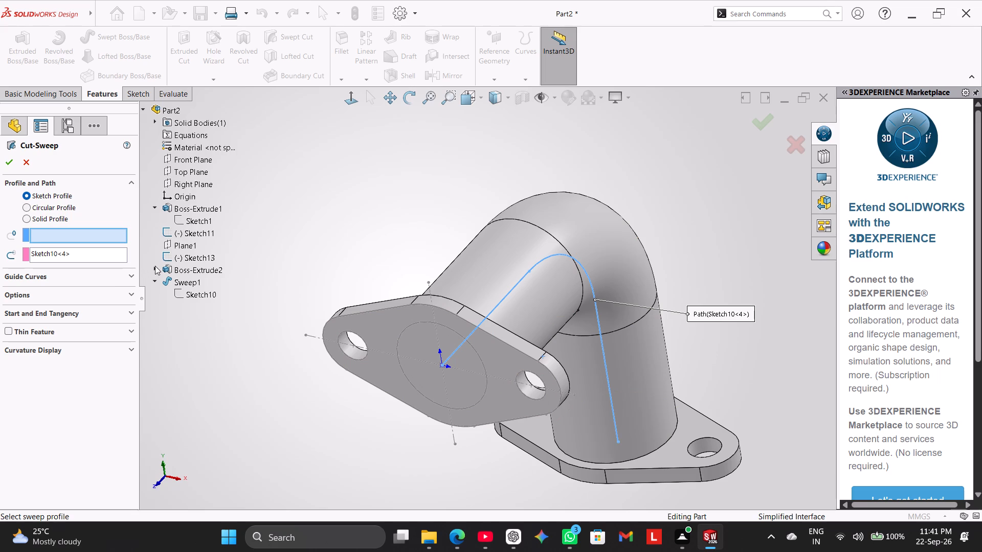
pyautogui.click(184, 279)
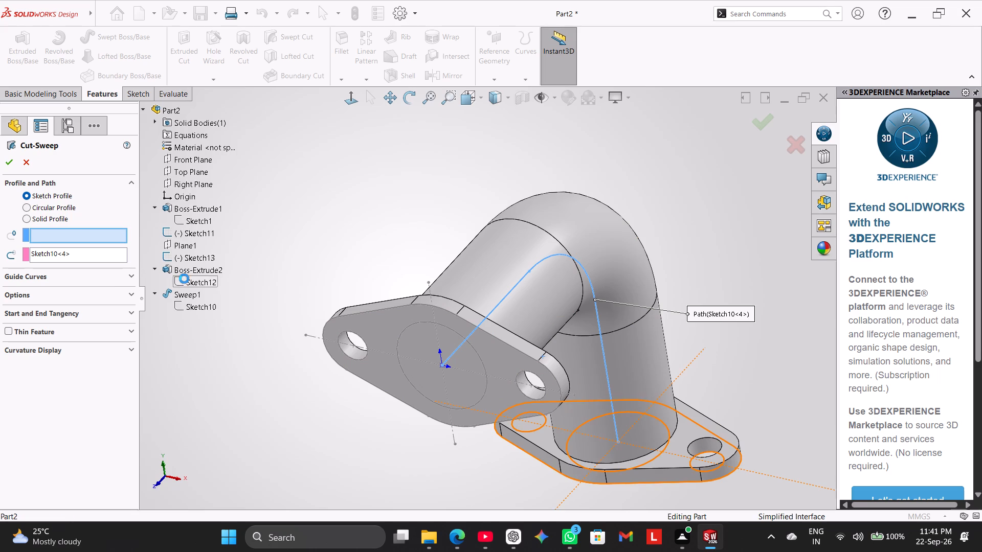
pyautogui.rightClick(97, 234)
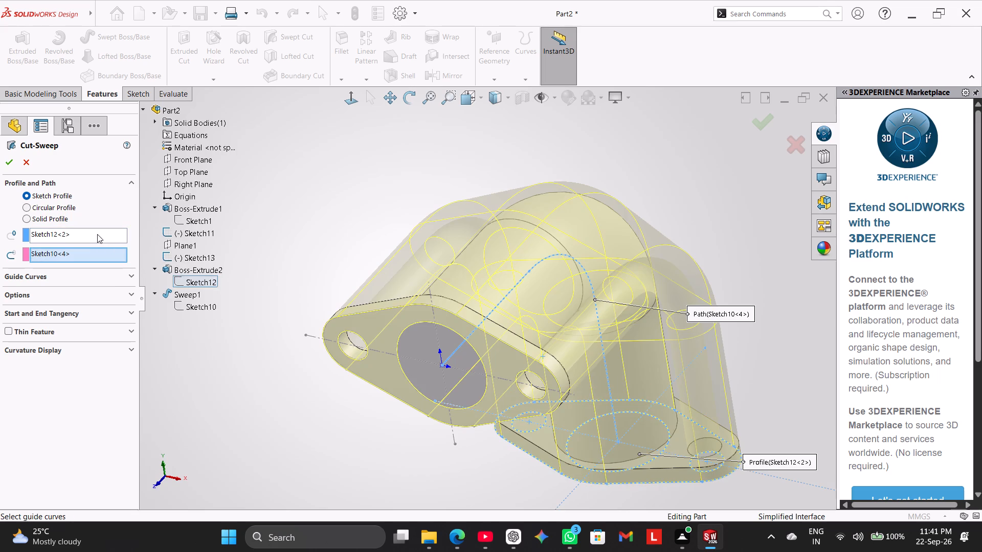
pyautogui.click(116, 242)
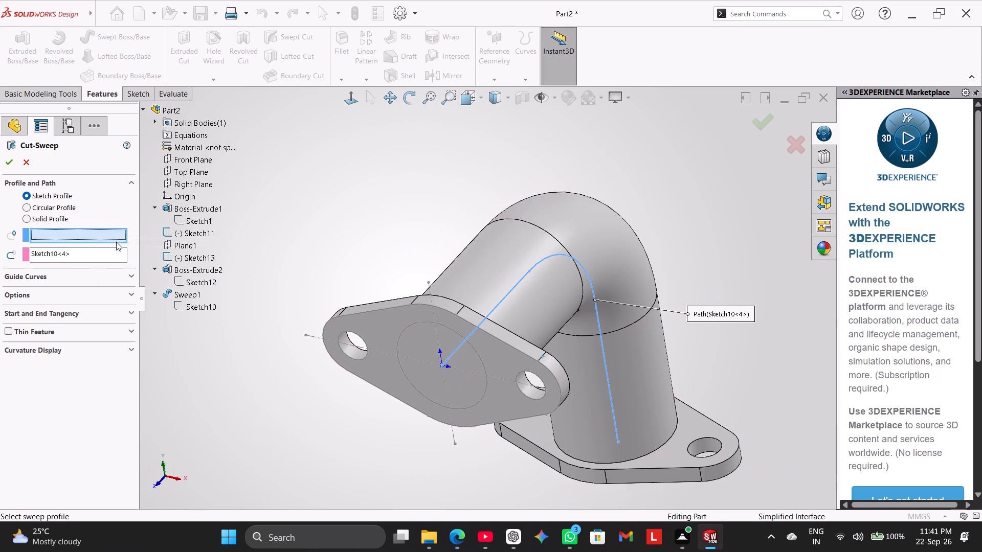
# Hollow the pipe and flanges with a swept cut along Sketch10 using a circular profile 60 mm in diameter.
pyautogui.moveTo(368, 268); pyautogui.dragTo(391, 246, button='middle')
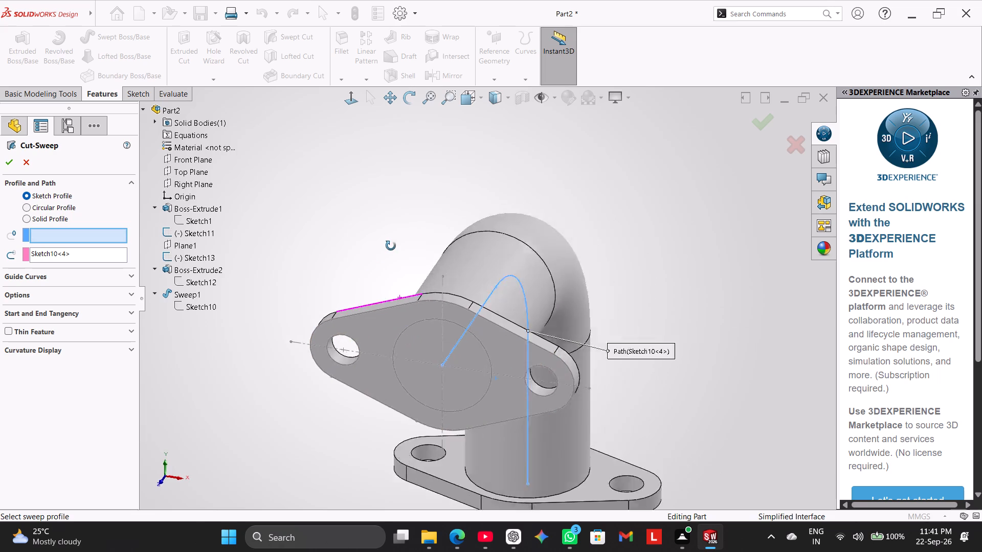
pyautogui.moveTo(391, 246); pyautogui.dragTo(378, 258, button='middle')
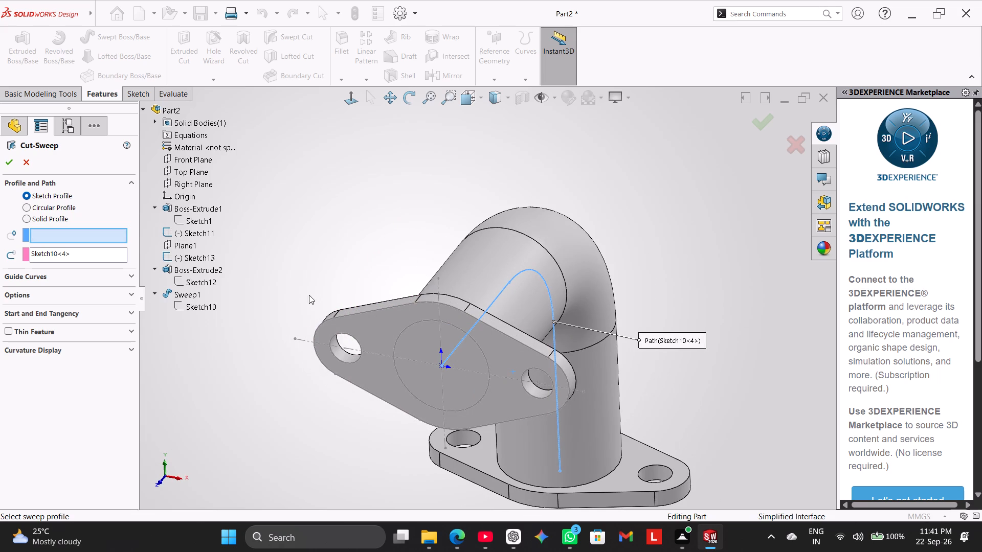
pyautogui.click(62, 208)
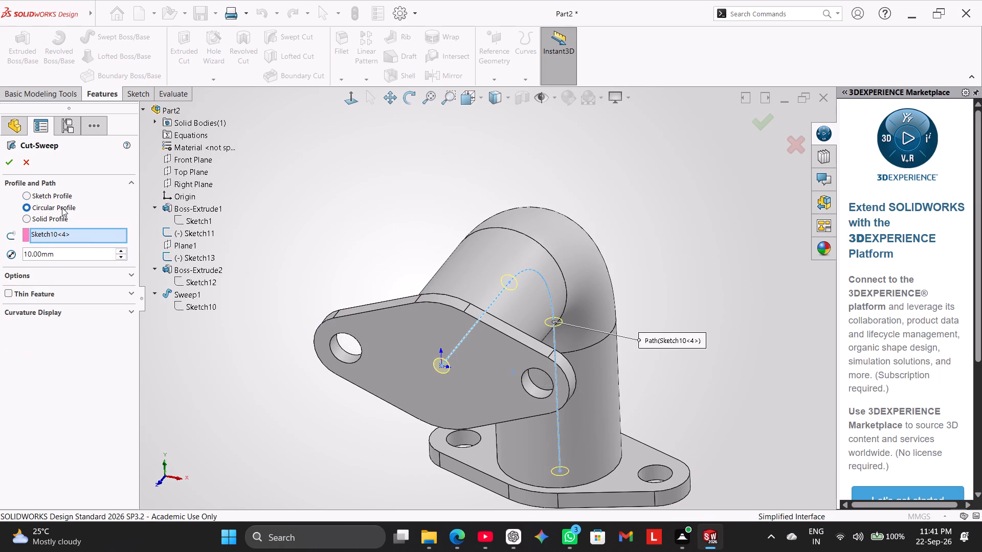
pyautogui.moveTo(348, 225); pyautogui.dragTo(306, 272, button='middle')
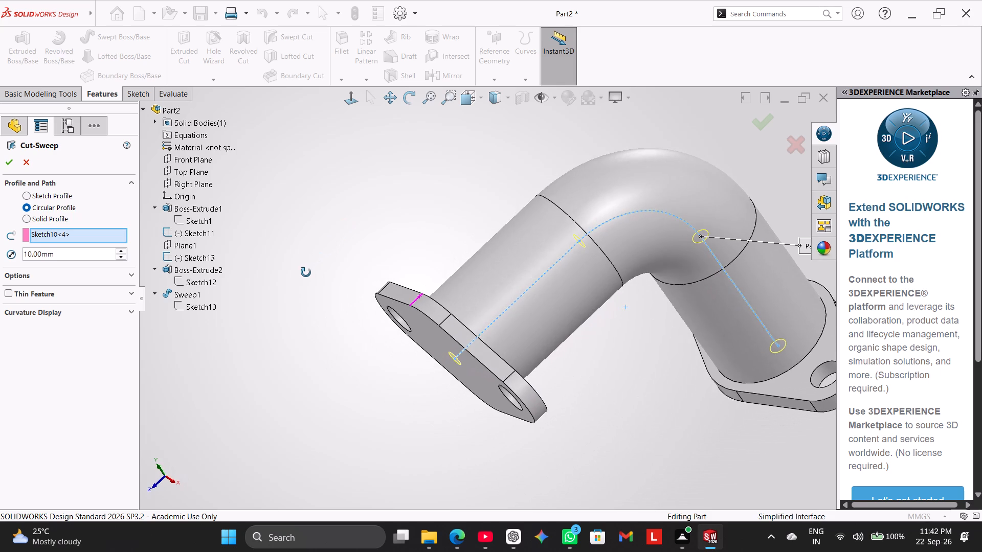
pyautogui.moveTo(306, 272); pyautogui.dragTo(320, 241, button='middle')
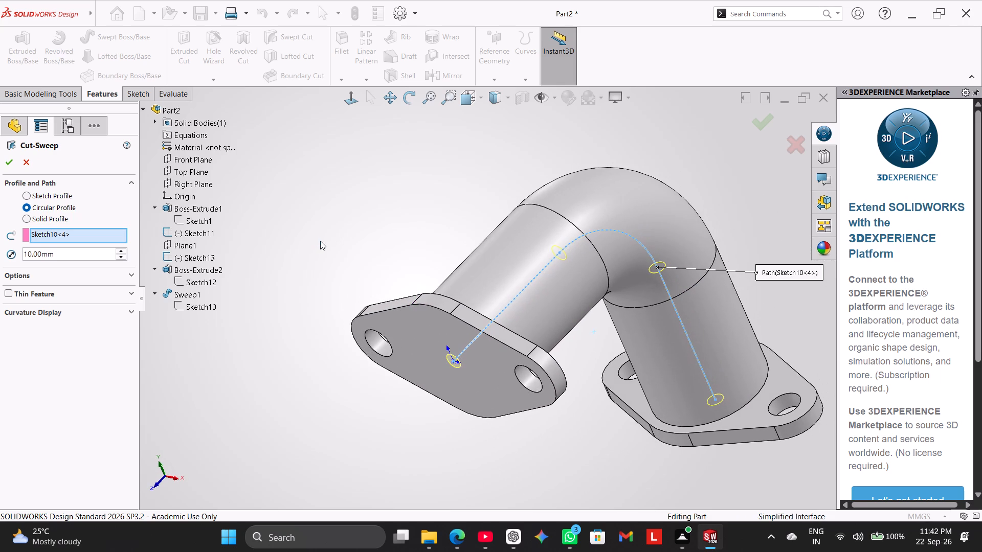
pyautogui.doubleClick(101, 249)
pyautogui.write('60')
pyautogui.press('Return')
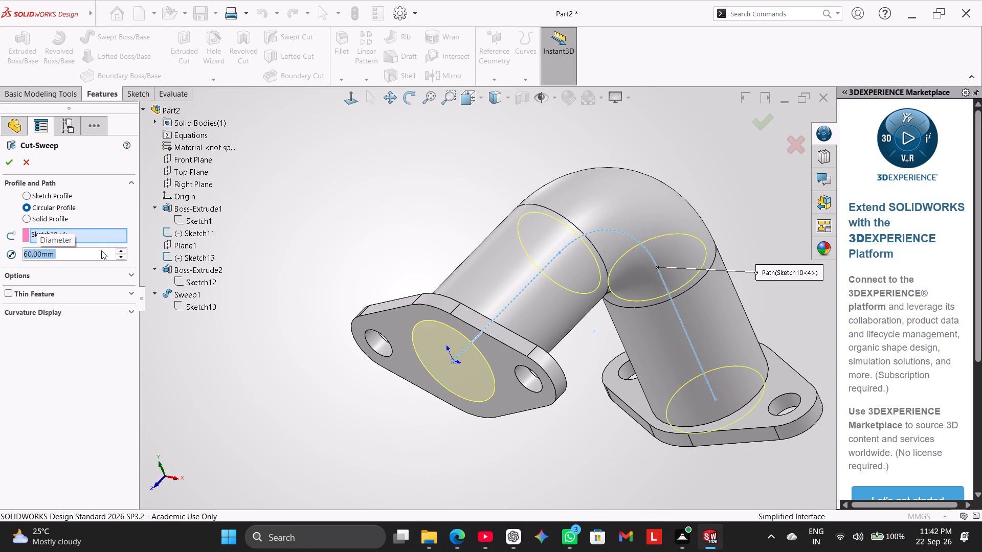
pyautogui.click(10, 161)
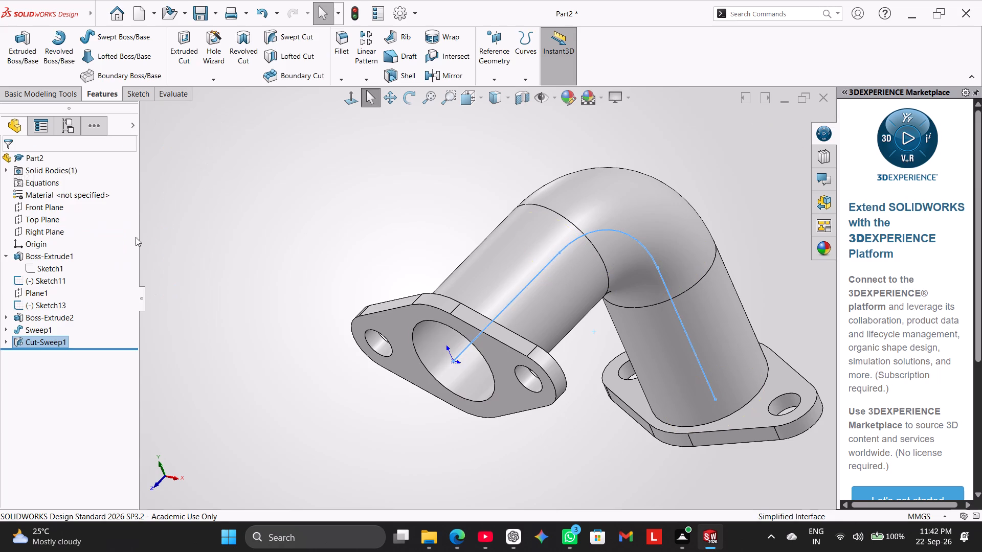
# Examine the hollowed pipe and the bore openings at the flanges from several directions, including the isometric view.
pyautogui.click(261, 263)
pyautogui.moveTo(355, 231); pyautogui.dragTo(388, 214, button='middle')
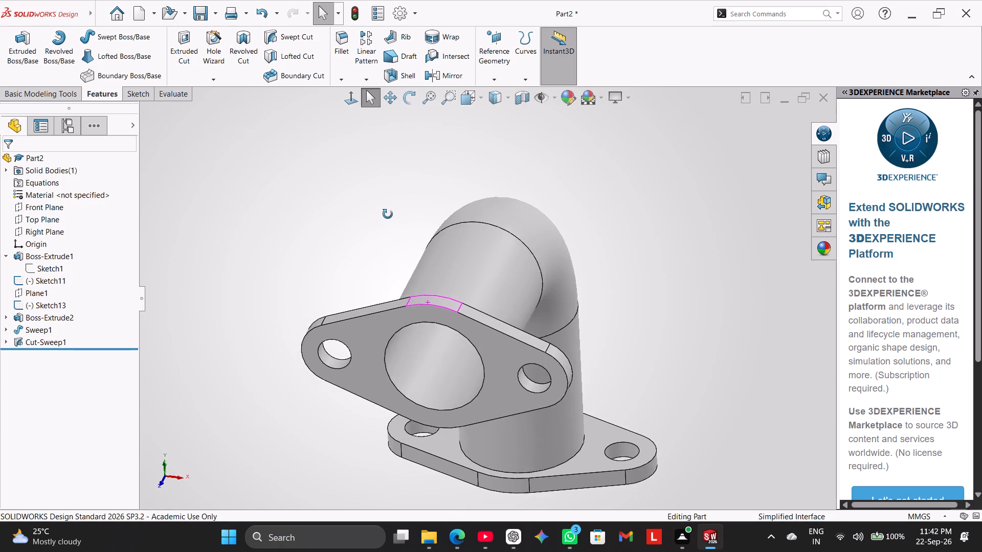
pyautogui.moveTo(388, 214); pyautogui.dragTo(291, 207, button='middle')
pyautogui.moveTo(678, 424); pyautogui.dragTo(605, 348, button='middle')
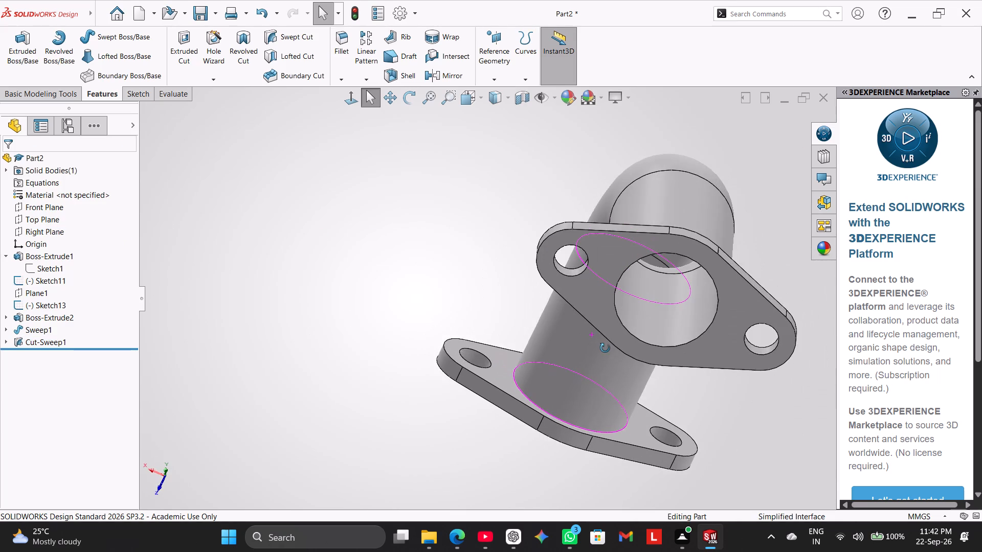
pyautogui.moveTo(605, 348); pyautogui.dragTo(653, 369, button='middle')
pyautogui.moveTo(370, 349); pyautogui.dragTo(453, 257, button='right')
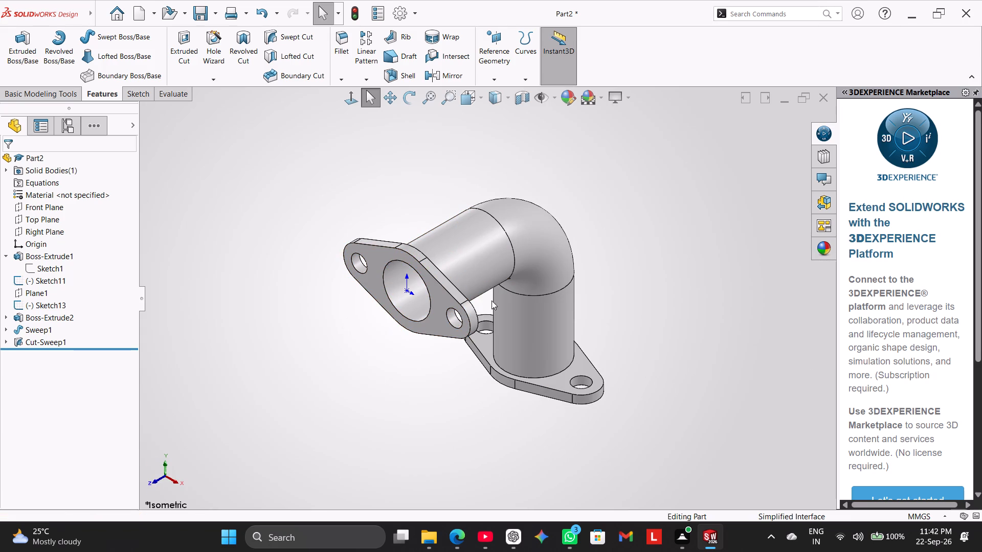
# Fillet the two circular edges where the pipe meets the inner faces of the flanges with a 3 mm radius.
pyautogui.moveTo(451, 181); pyautogui.dragTo(385, 265, button='middle')
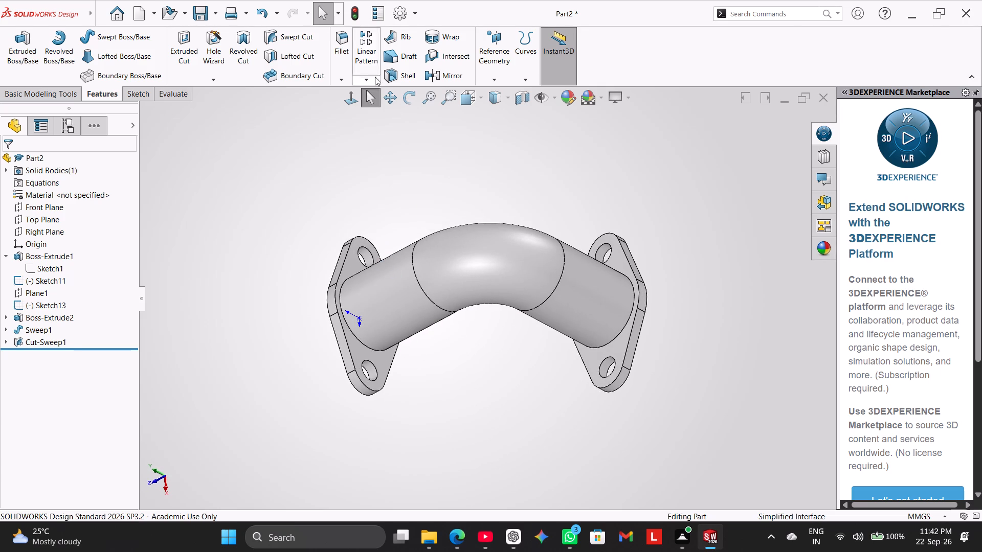
pyautogui.click(342, 32)
pyautogui.click(340, 292)
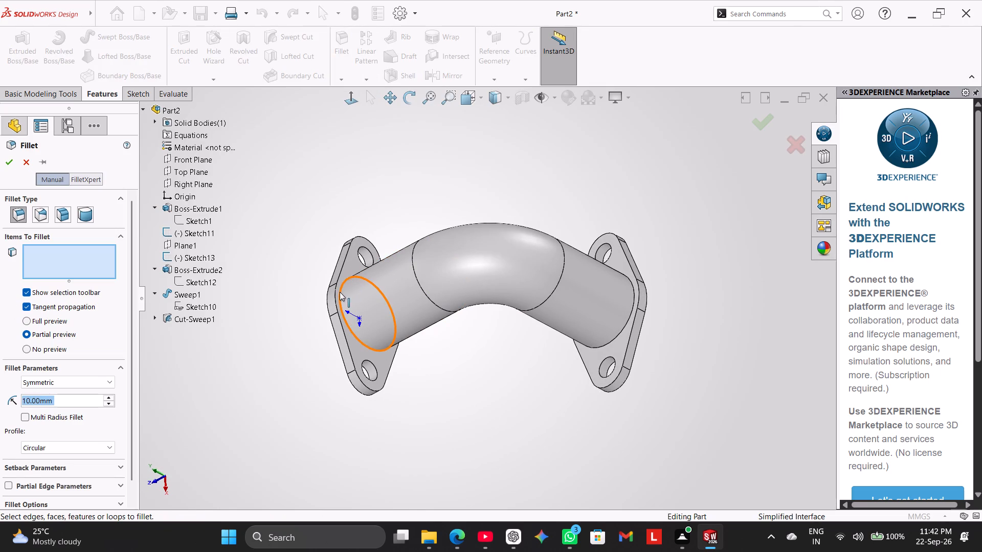
pyautogui.moveTo(453, 190); pyautogui.dragTo(421, 312, button='middle')
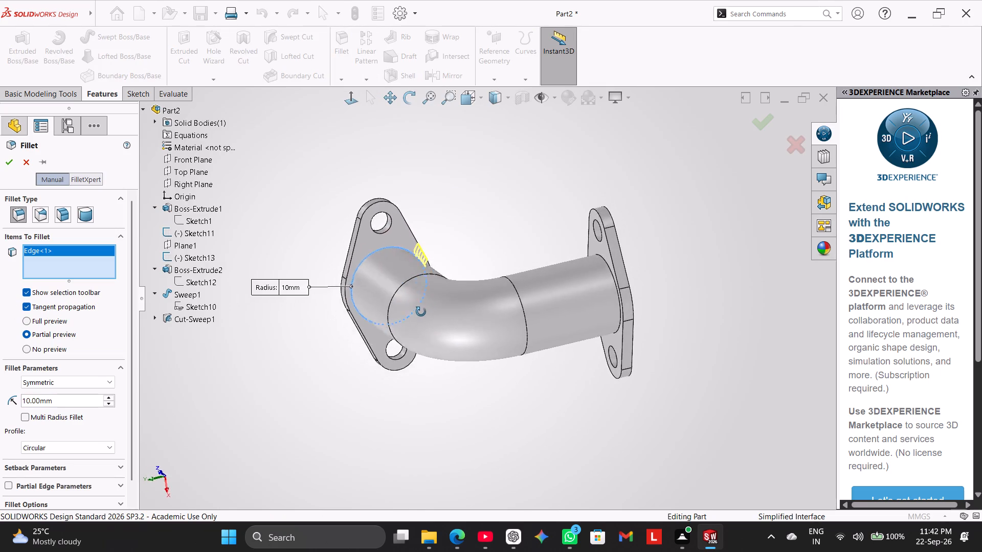
pyautogui.moveTo(421, 312); pyautogui.dragTo(431, 321, button='middle')
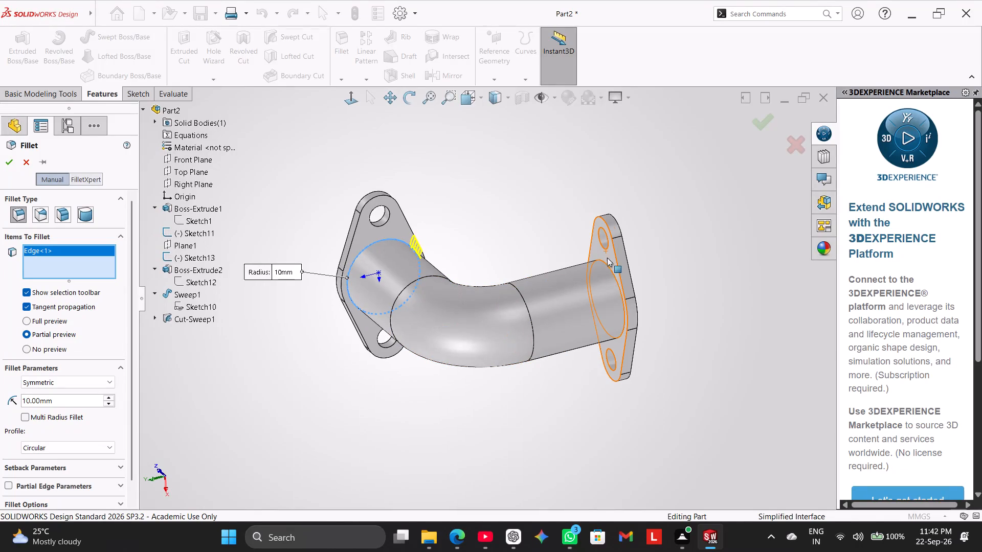
pyautogui.click(607, 266)
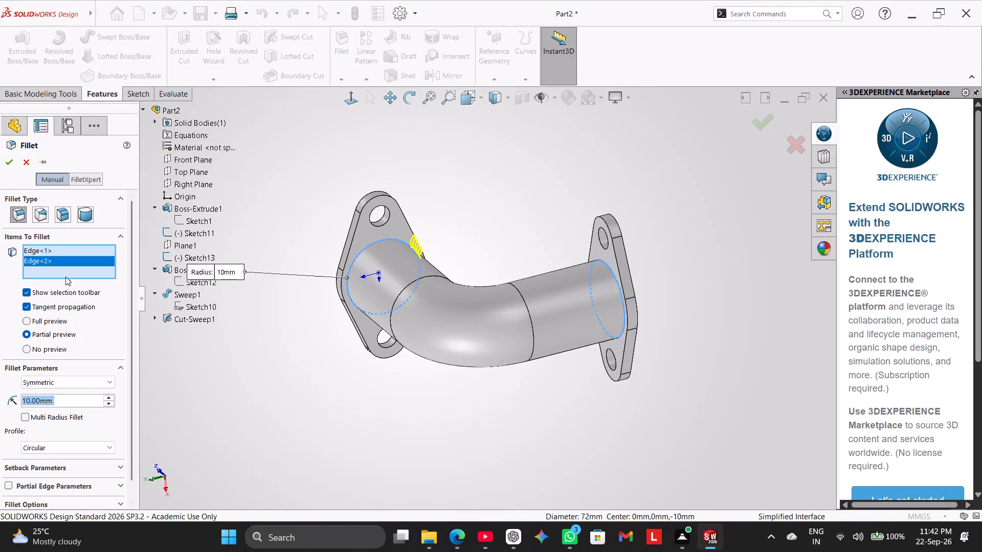
pyautogui.press('3')
pyautogui.press('Return')
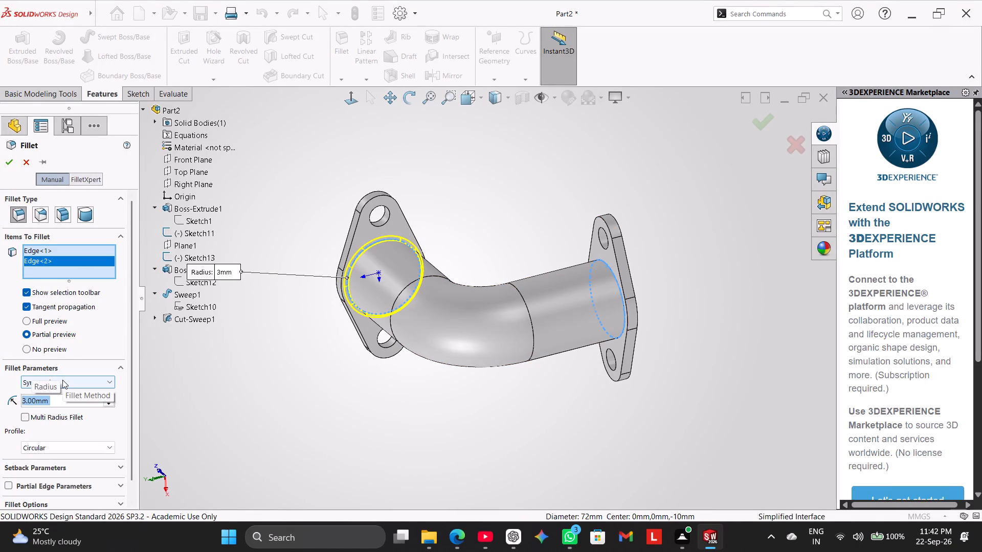
pyautogui.click(12, 165)
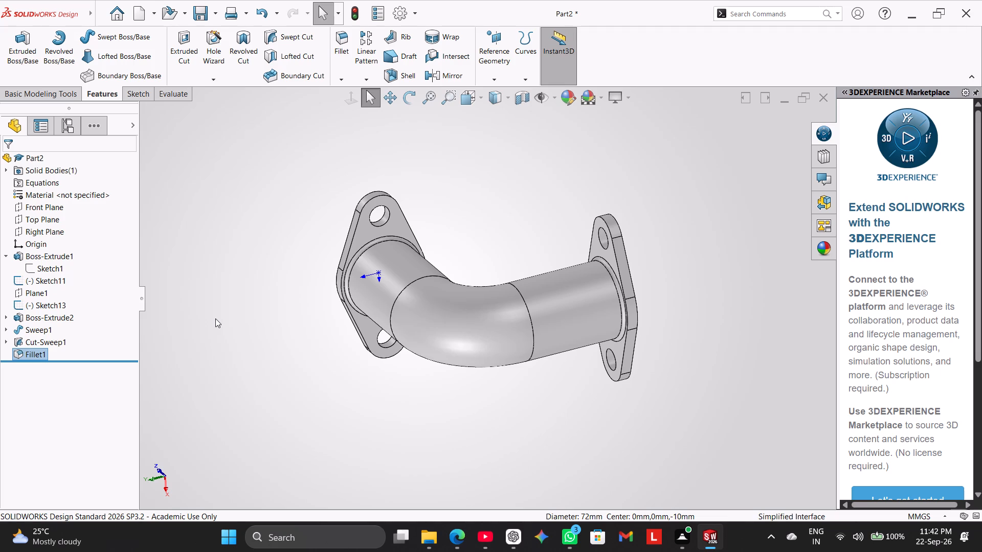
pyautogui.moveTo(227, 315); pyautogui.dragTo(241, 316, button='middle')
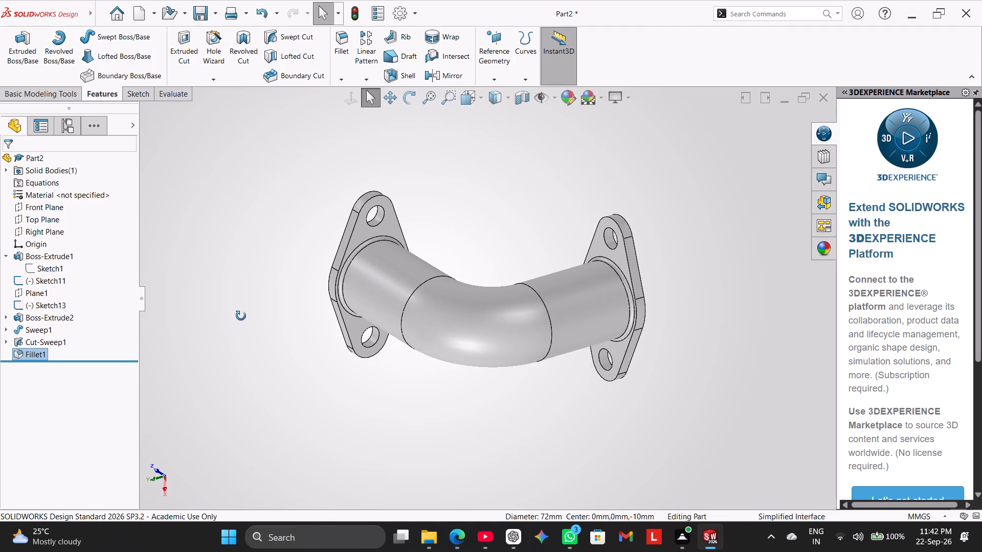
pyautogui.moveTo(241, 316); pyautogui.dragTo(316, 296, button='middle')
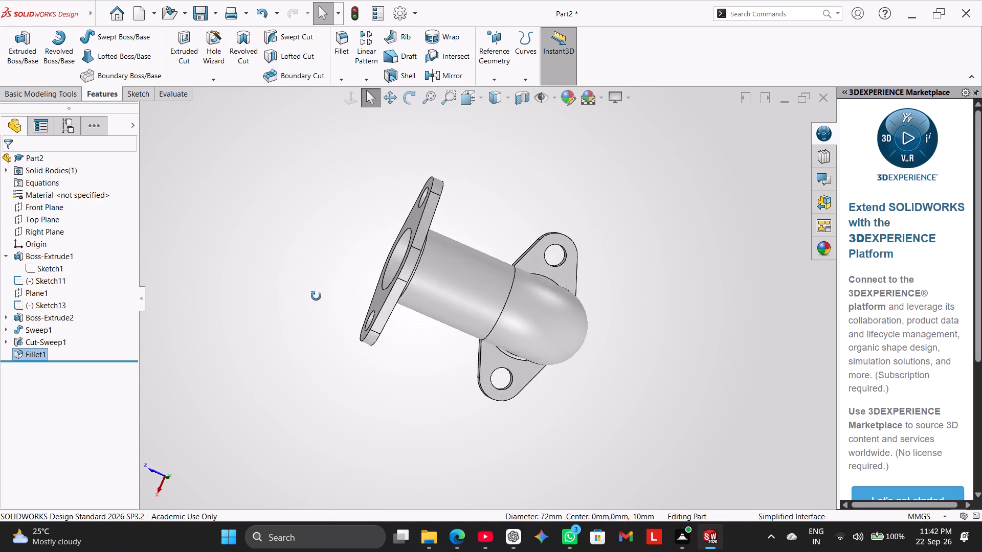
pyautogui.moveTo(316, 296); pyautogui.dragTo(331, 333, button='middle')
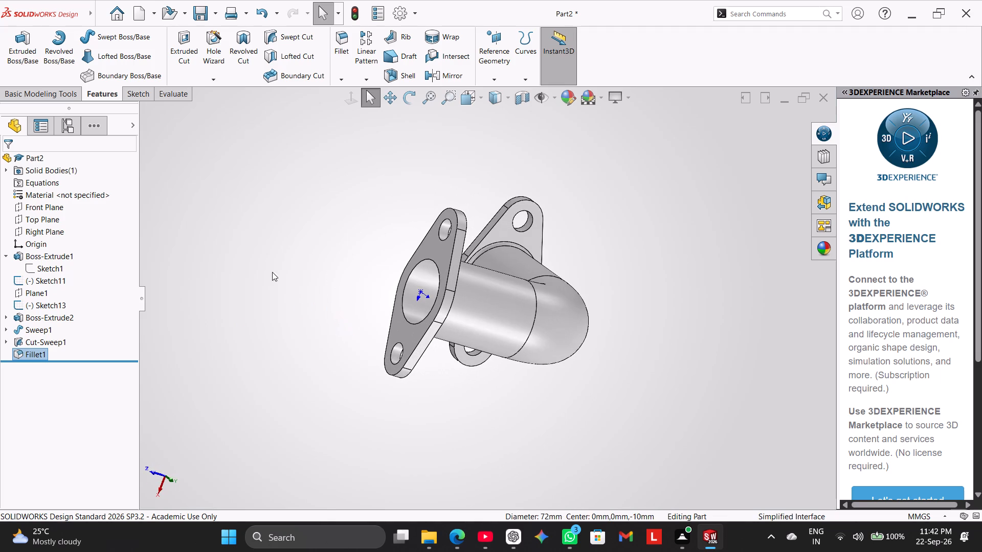
# Chamfer the bore's circular edges on the outer faces of both flanges with a distance of 4 mm at 45 degrees.
pyautogui.click(337, 81)
pyautogui.click(347, 102)
pyautogui.moveTo(383, 212); pyautogui.dragTo(409, 237, button='middle')
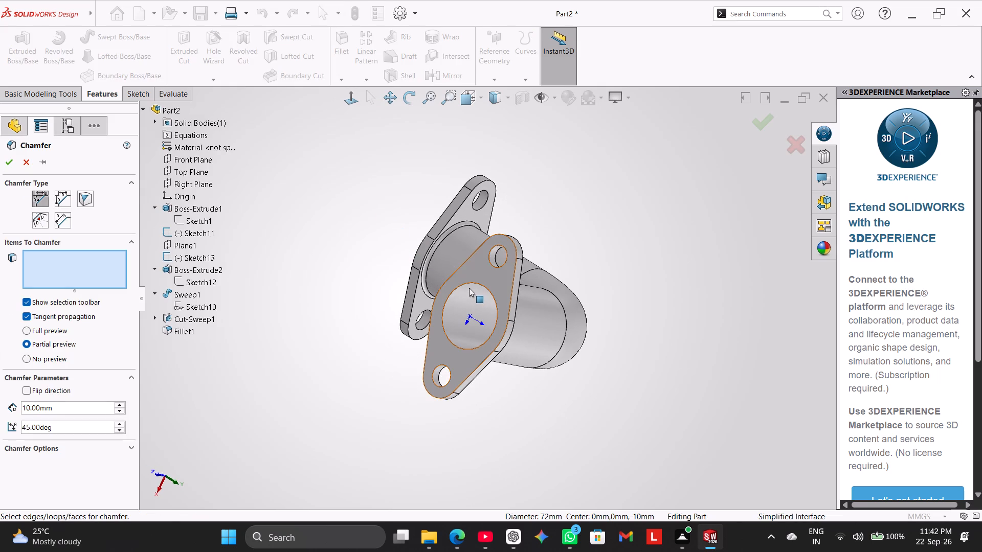
pyautogui.click(465, 285)
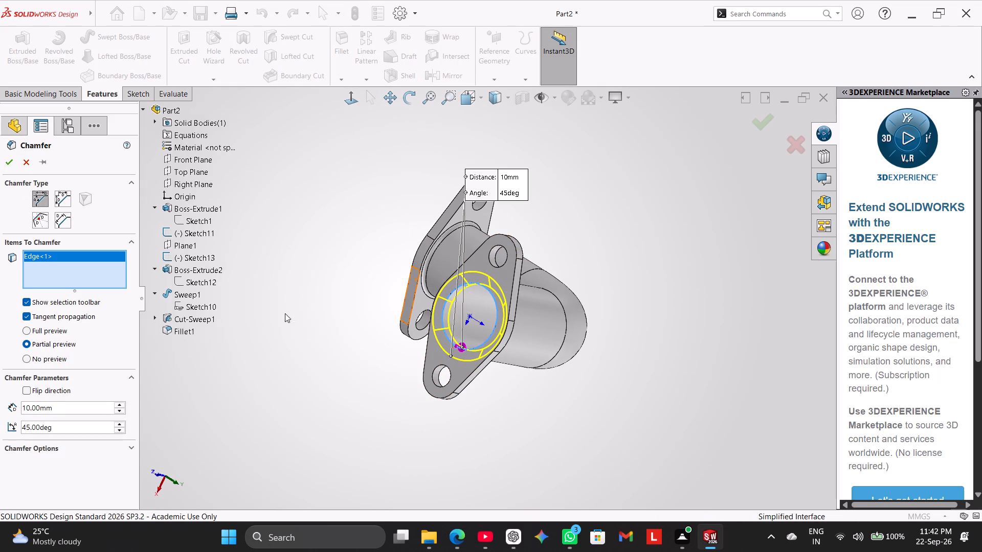
pyautogui.doubleClick(60, 408)
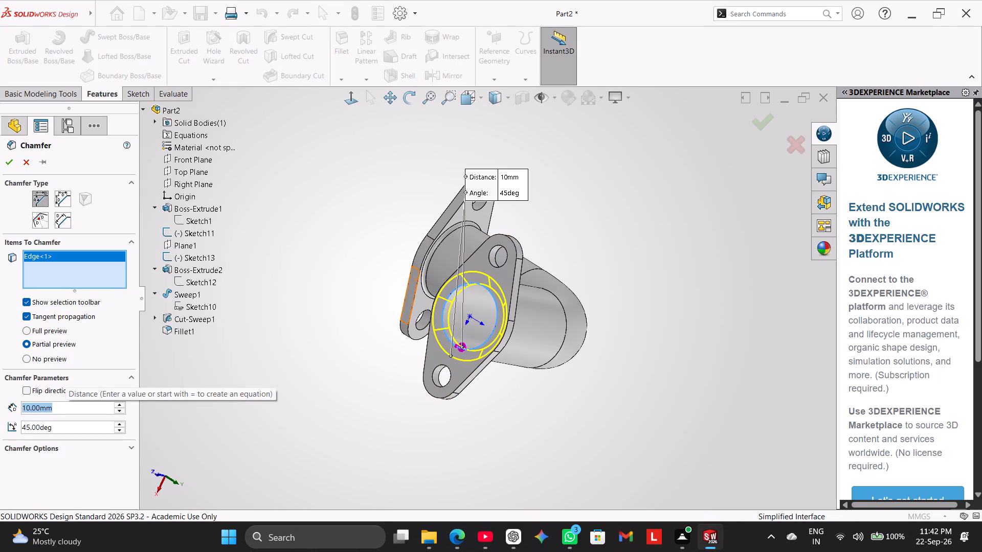
pyautogui.press('4')
pyautogui.press('Return')
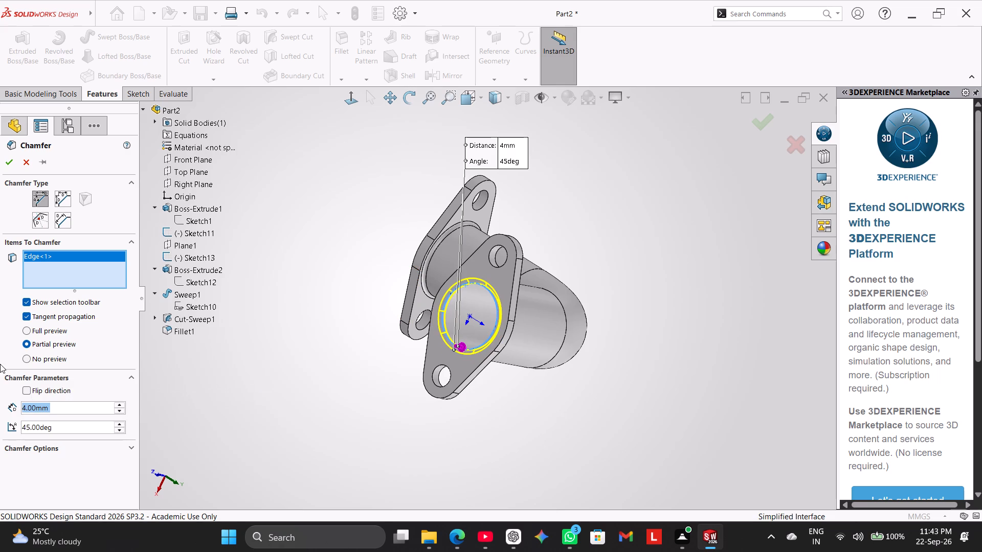
pyautogui.moveTo(345, 232); pyautogui.dragTo(313, 296, button='middle')
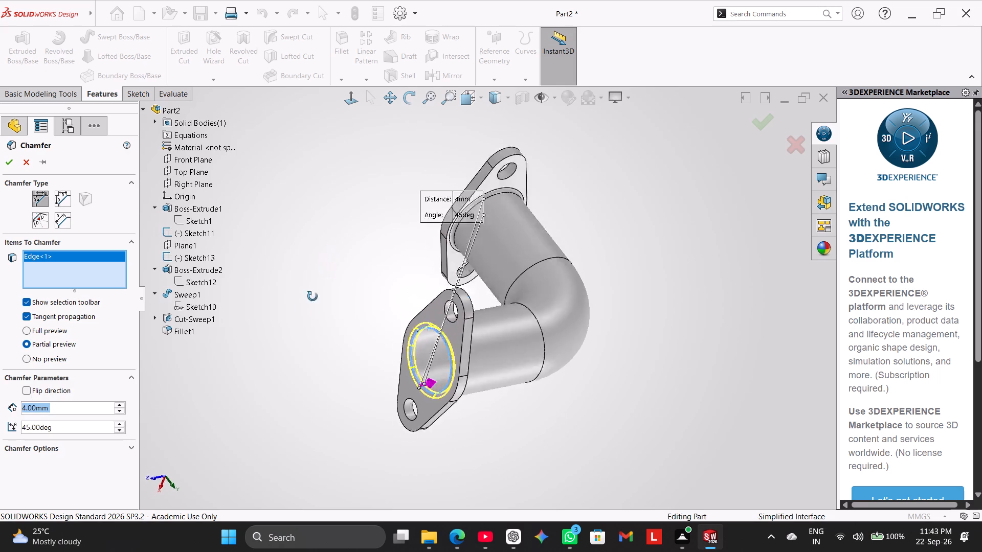
pyautogui.moveTo(313, 296); pyautogui.dragTo(271, 328, button='middle')
pyautogui.moveTo(618, 139); pyautogui.dragTo(612, 331, button='middle')
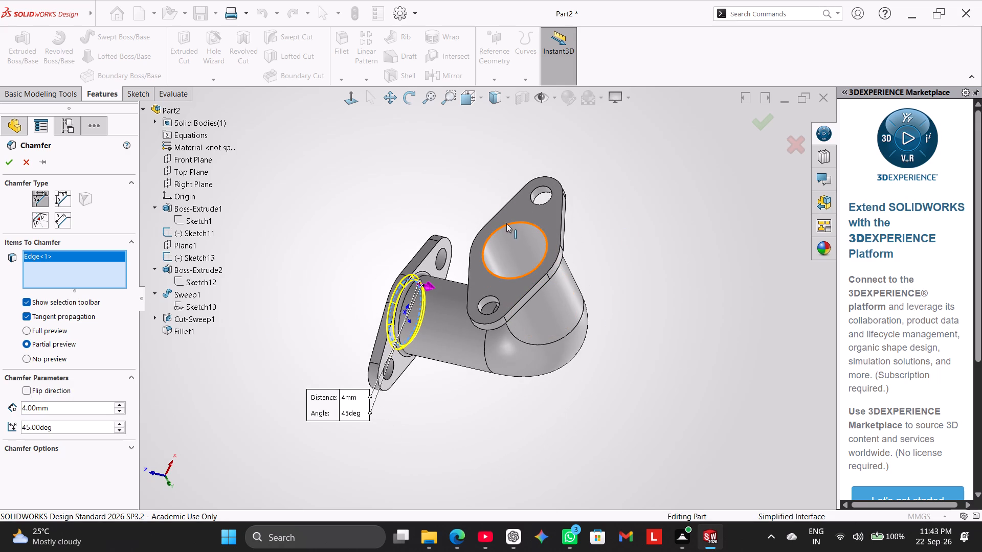
pyautogui.click(506, 223)
pyautogui.click(11, 159)
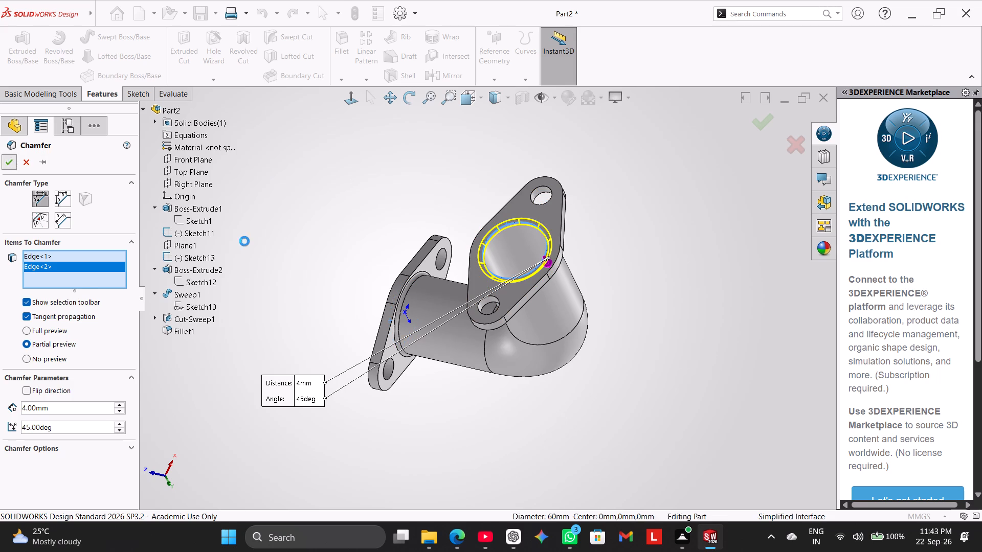
pyautogui.moveTo(315, 277); pyautogui.dragTo(374, 212, button='right')
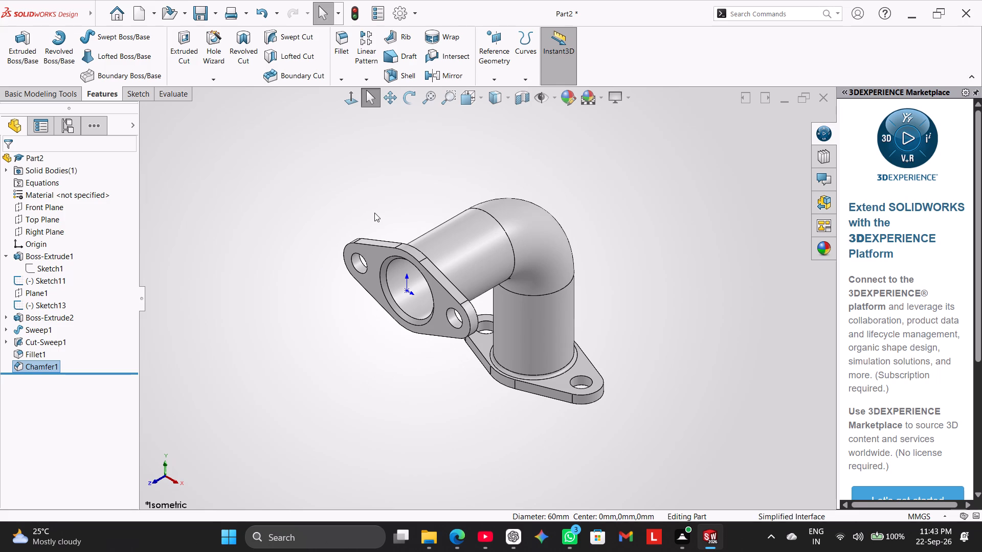
# Examine the pipe's interior in a section view through the Right Plane, then cancel the section and return to the isometric view.
pyautogui.click(527, 97)
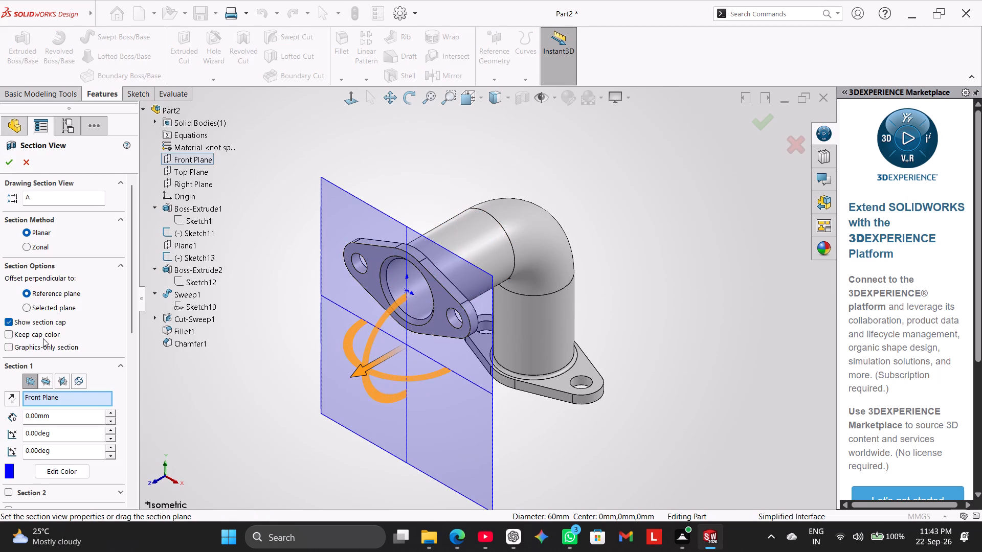
pyautogui.click(42, 380)
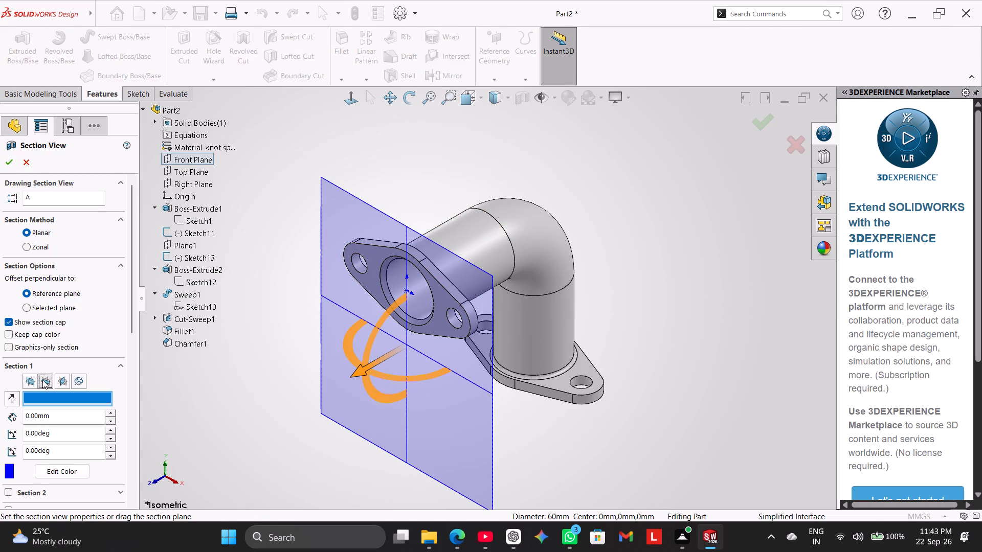
pyautogui.click(62, 380)
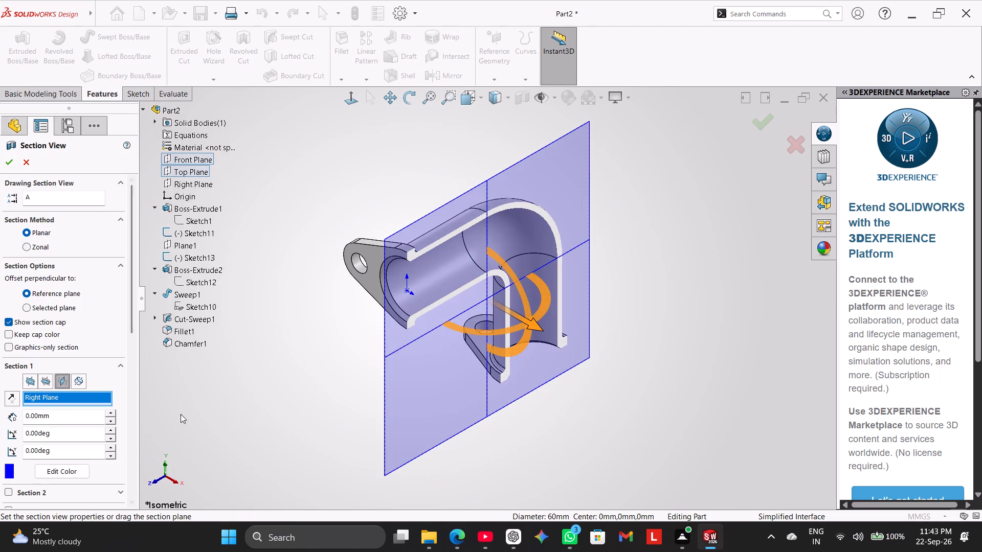
pyautogui.moveTo(685, 335); pyautogui.dragTo(635, 337, button='middle')
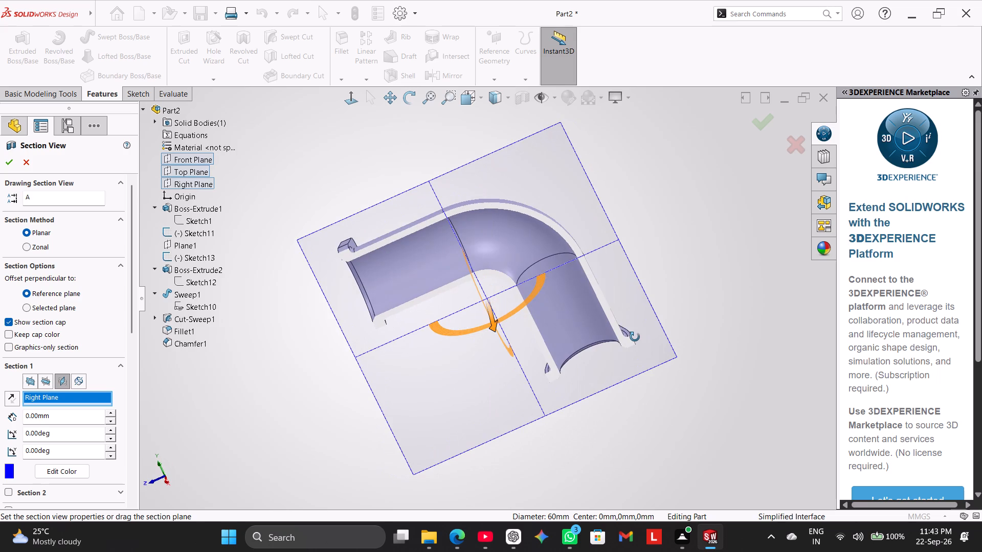
pyautogui.moveTo(635, 337); pyautogui.dragTo(636, 310, button='middle')
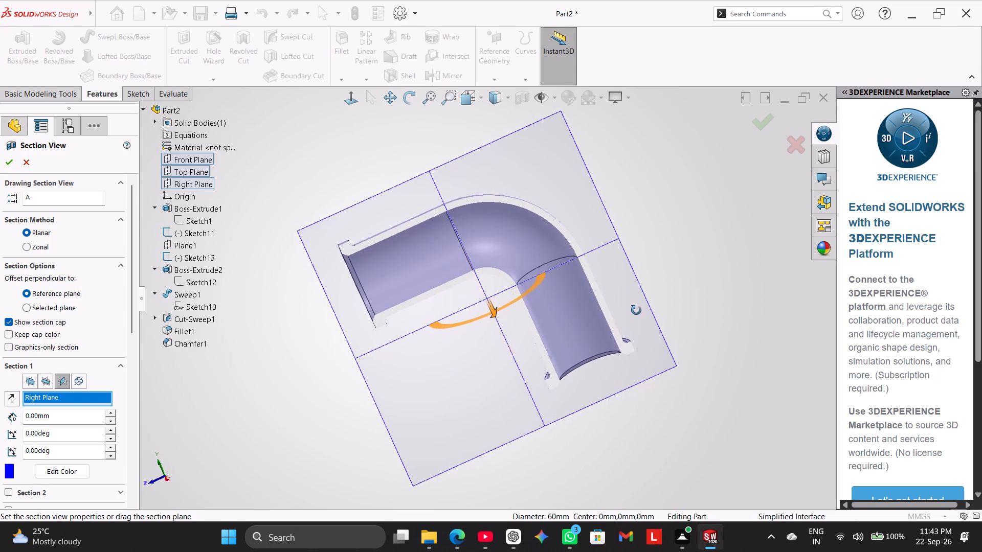
pyautogui.moveTo(636, 310); pyautogui.dragTo(648, 323, button='middle')
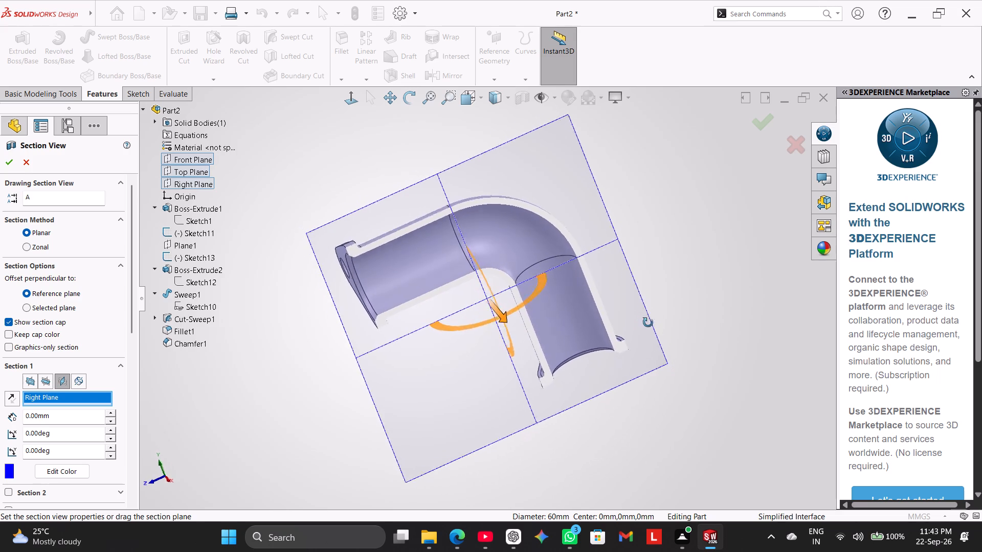
pyautogui.moveTo(648, 323); pyautogui.dragTo(679, 351, button='middle')
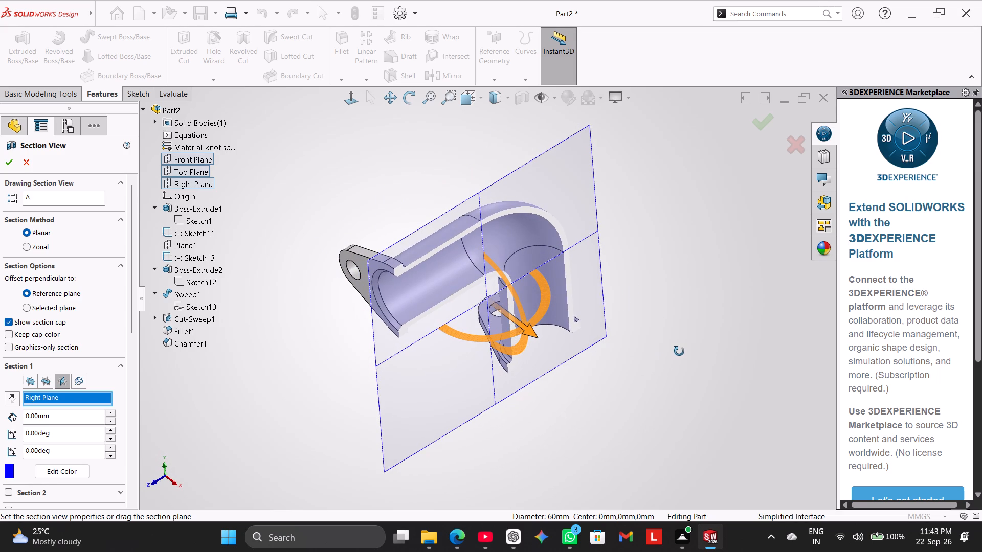
pyautogui.moveTo(679, 351); pyautogui.dragTo(679, 353, button='middle')
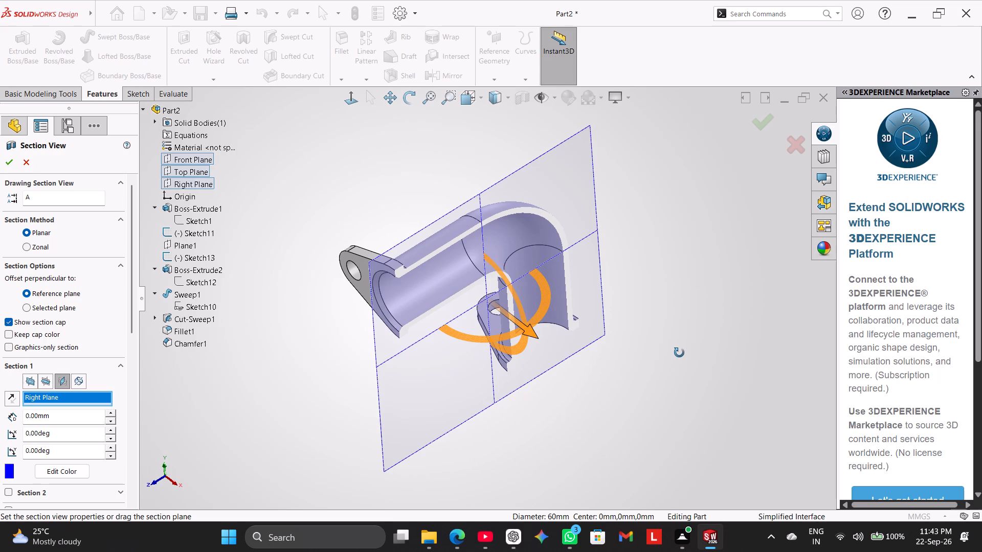
pyautogui.moveTo(679, 353); pyautogui.dragTo(587, 317, button='middle')
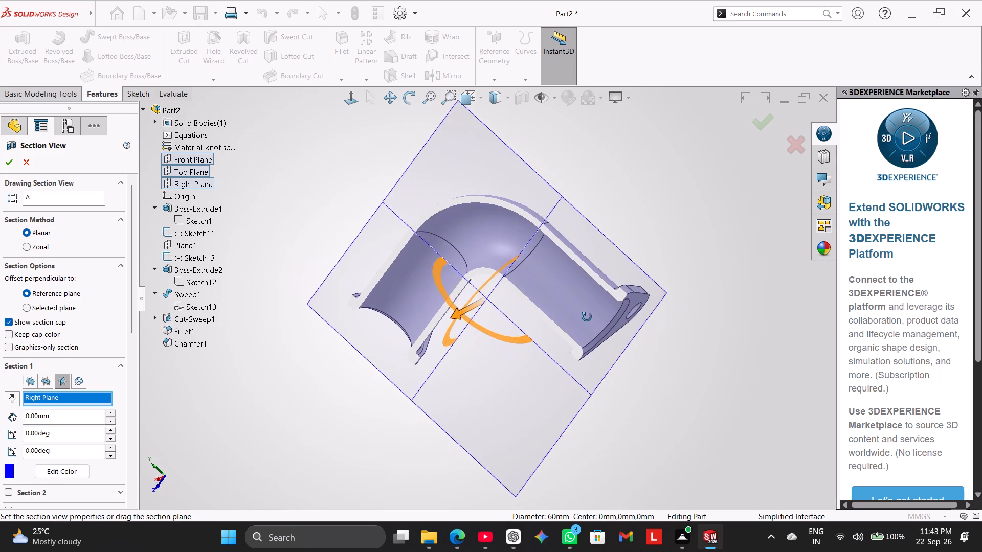
pyautogui.moveTo(587, 317); pyautogui.dragTo(585, 313, button='middle')
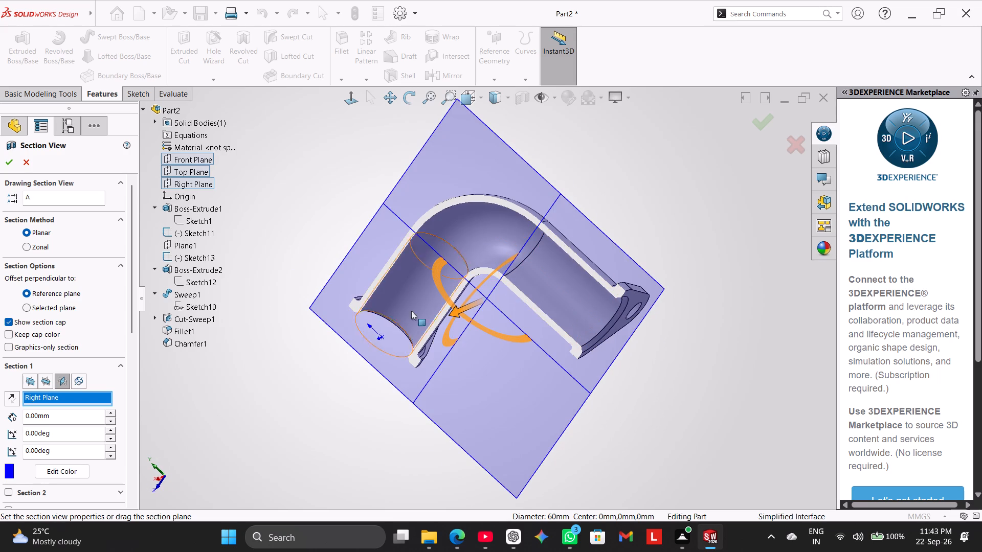
pyautogui.click(28, 160)
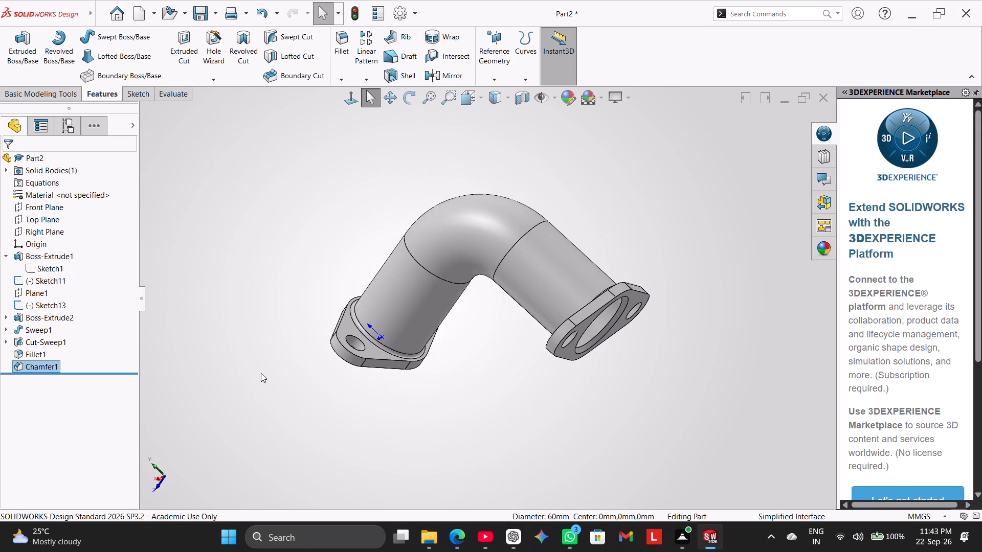
pyautogui.moveTo(251, 337); pyautogui.dragTo(319, 284, button='right')
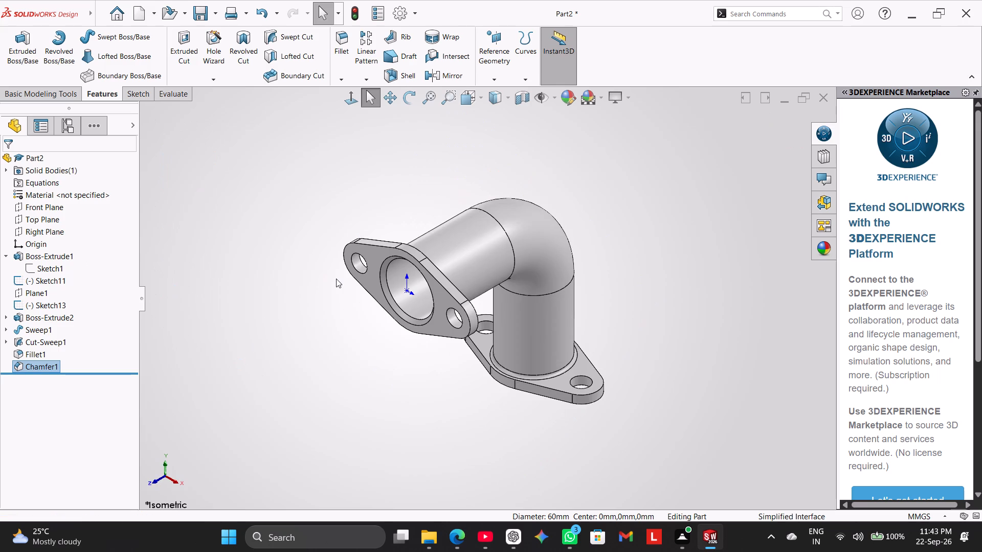
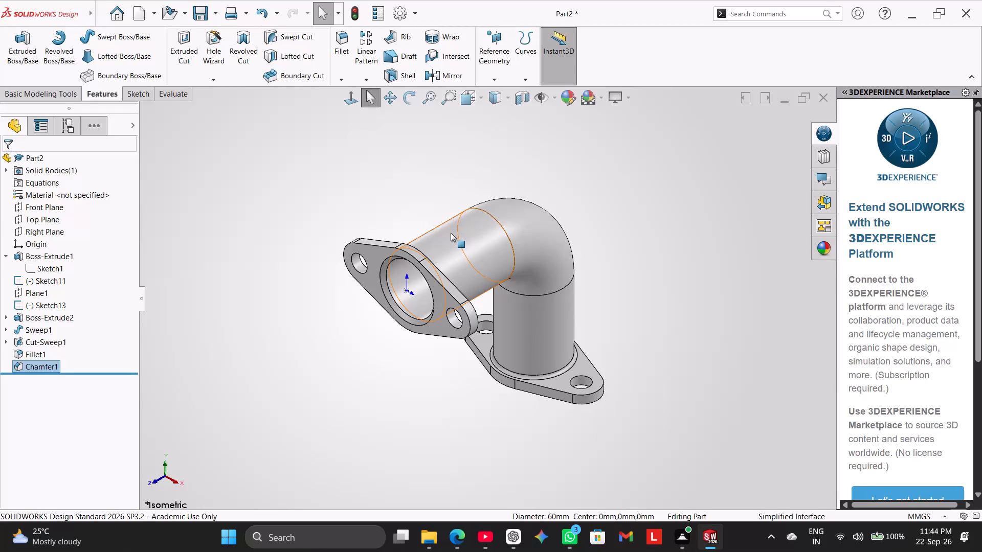
# Save the part as "Flanged Elbow Pipe" in SOLIDWORKS Part format in the Internship Works folder.
pyautogui.click(213, 14)
pyautogui.click(225, 45)
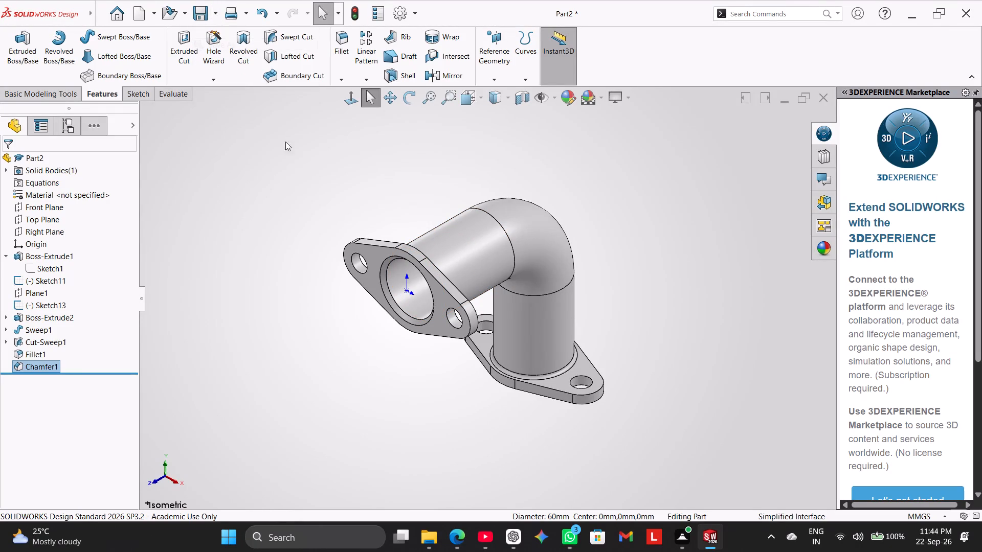
pyautogui.click(401, 269)
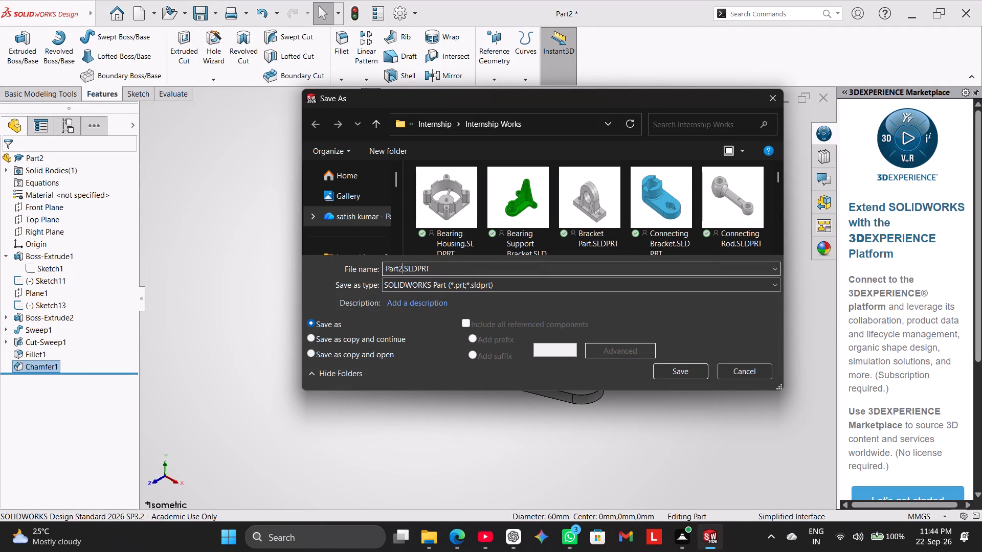
pyautogui.press('BackSpace')
pyautogui.press('BackSpace')
pyautogui.press('BackSpace')
pyautogui.press('BackSpace')
pyautogui.press('BackSpace')
pyautogui.press('BackSpace')
pyautogui.press('BackSpace')
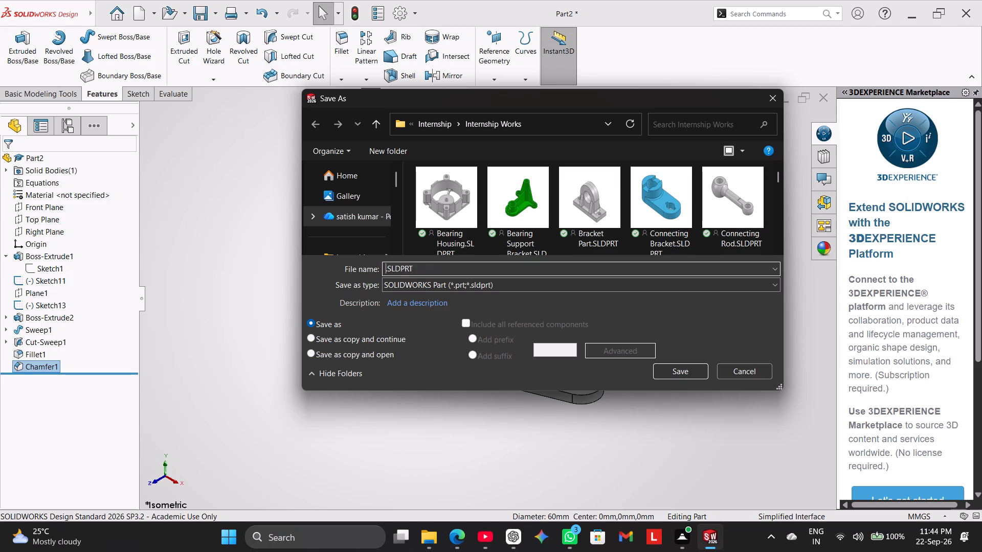
pyautogui.hotkey('ctrl', 'v')
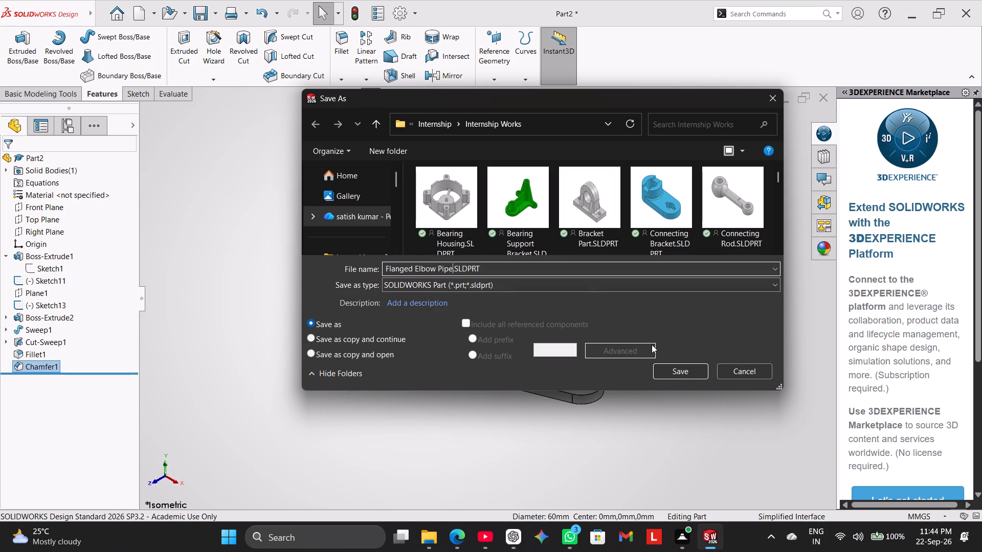
pyautogui.click(674, 366)
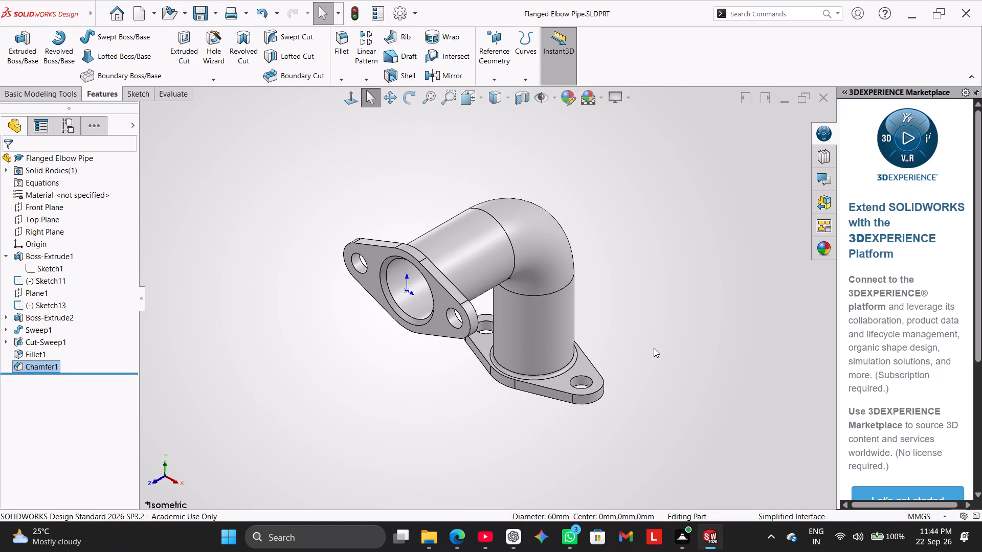
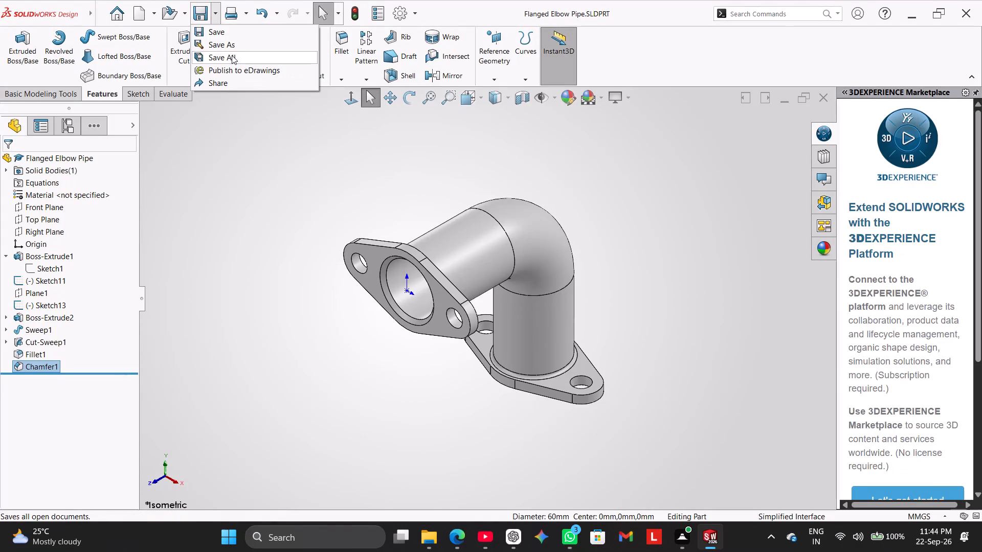
# Save the flanged elbow pipe as an Adobe PDF in the Internship Works folder.
pyautogui.click(232, 41)
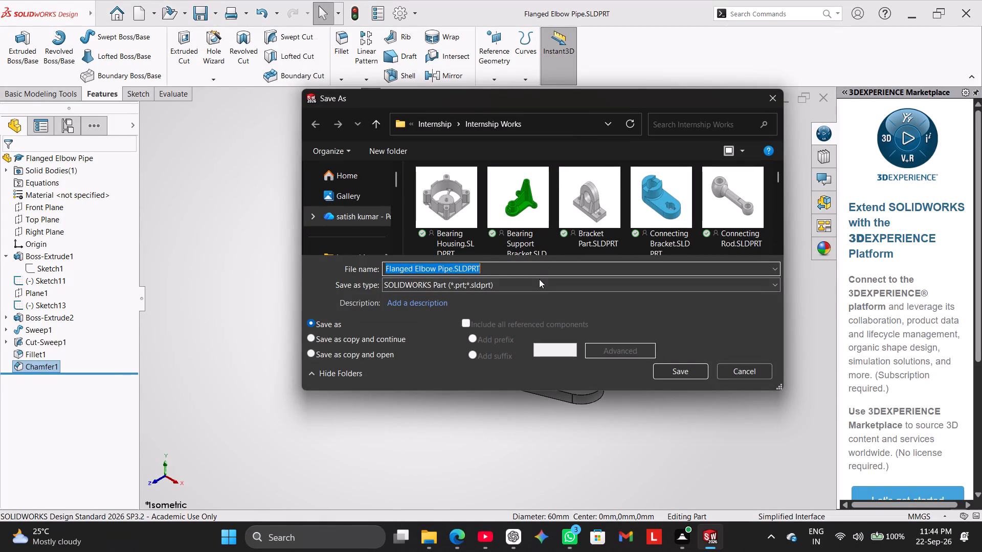
pyautogui.click(542, 287)
pyautogui.click(508, 96)
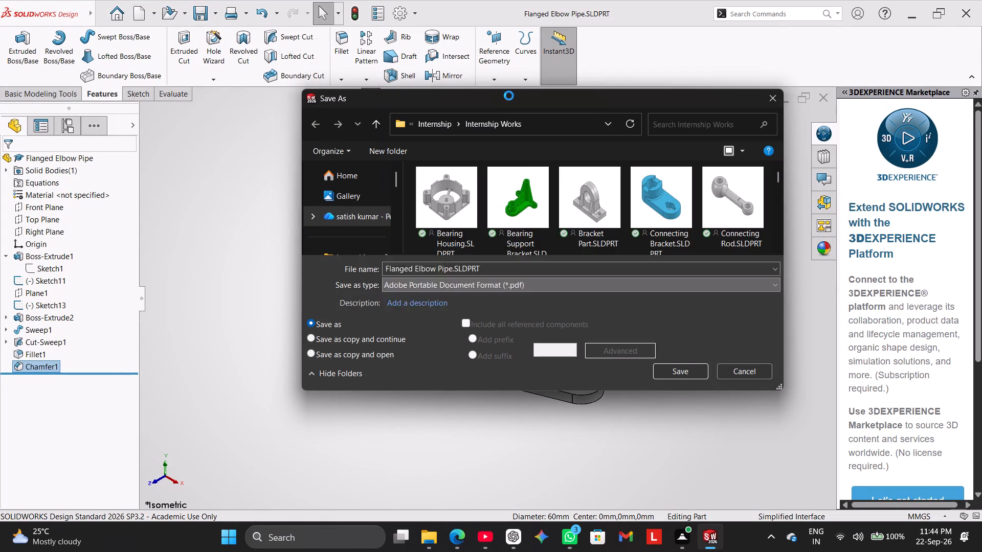
pyautogui.click(667, 389)
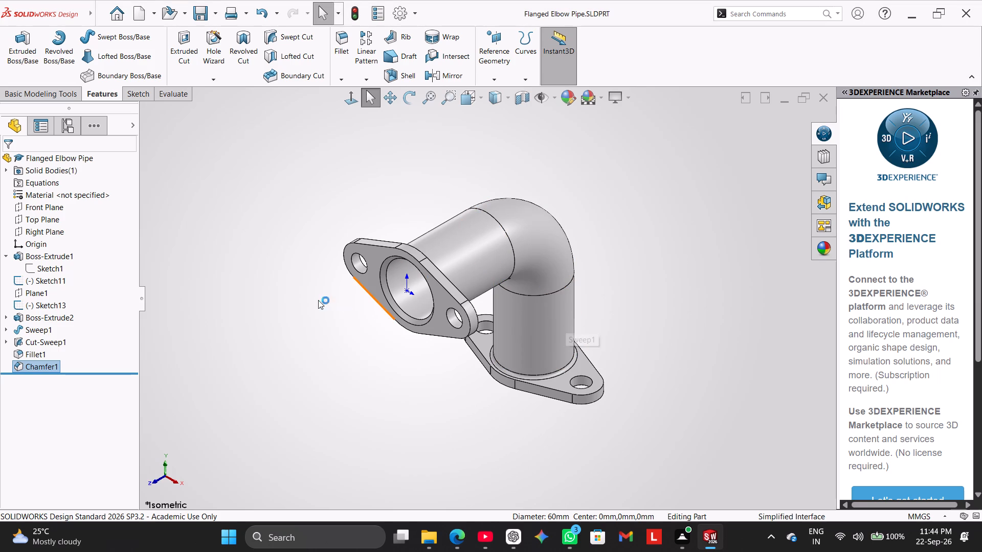
# Examine the finished flanged elbow pipe from several angles, including both flanges and the bore, ending in the isometric view.
pyautogui.moveTo(318, 300); pyautogui.dragTo(380, 213, button='right')
pyautogui.moveTo(599, 189); pyautogui.dragTo(634, 257, button='middle')
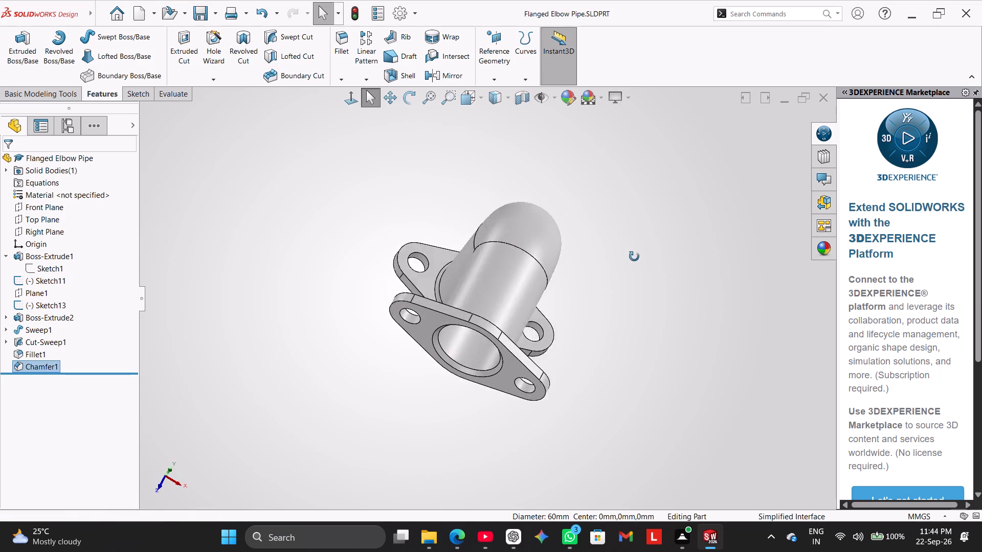
pyautogui.moveTo(634, 257); pyautogui.dragTo(385, 370, button='middle')
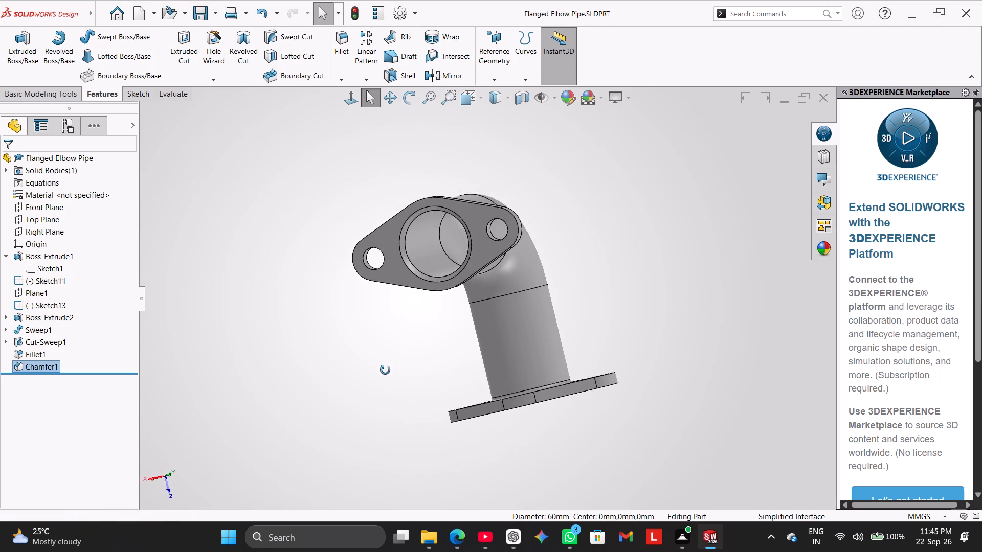
pyautogui.moveTo(385, 370); pyautogui.dragTo(618, 301, button='middle')
pyautogui.moveTo(352, 297); pyautogui.dragTo(475, 160, button='right')
pyautogui.moveTo(331, 224); pyautogui.dragTo(420, 348, button='middle')
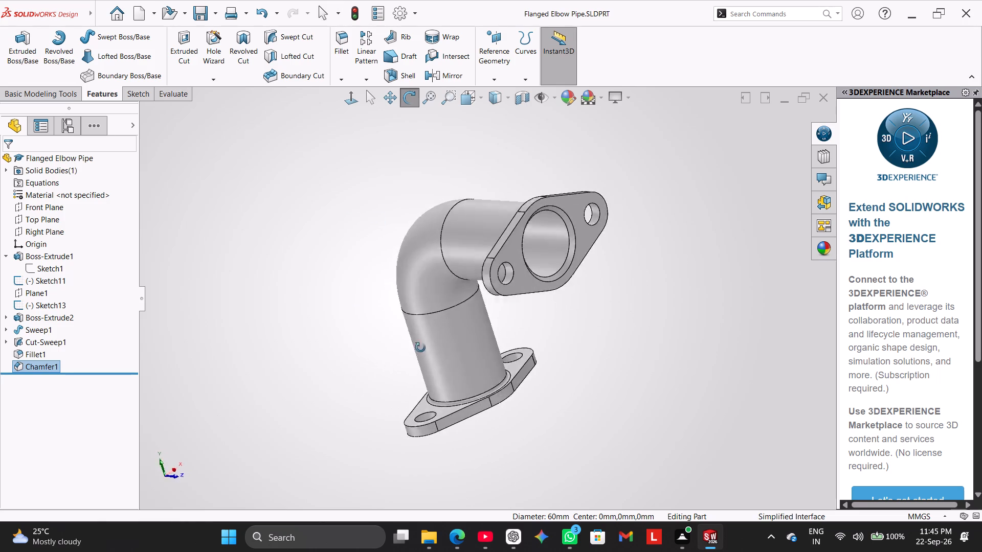
pyautogui.moveTo(420, 348); pyautogui.dragTo(348, 347, button='middle')
pyautogui.moveTo(302, 278); pyautogui.dragTo(358, 170, button='right')
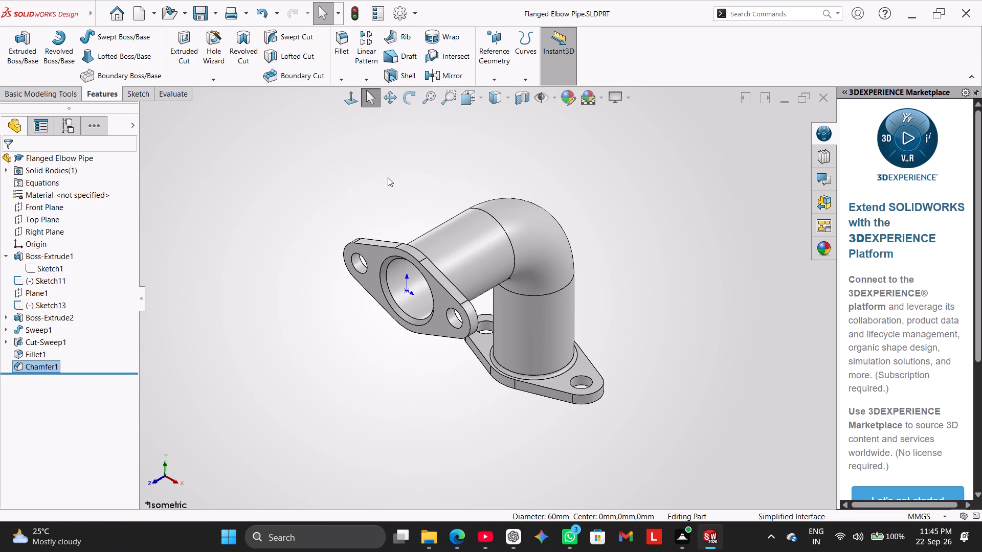
pyautogui.moveTo(385, 210); pyautogui.dragTo(216, 357, button='middle')
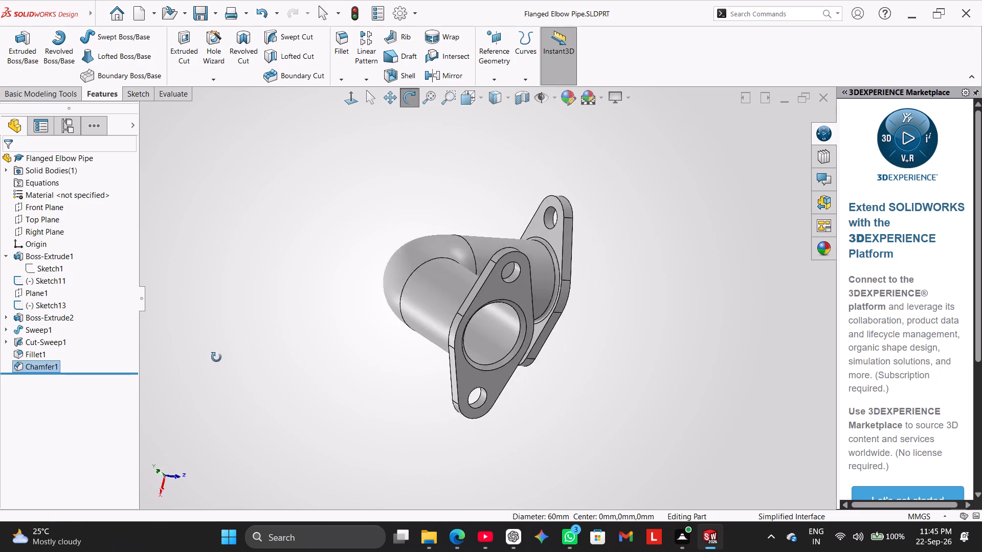
pyautogui.moveTo(216, 357); pyautogui.dragTo(339, 291, button='middle')
pyautogui.moveTo(281, 266); pyautogui.dragTo(367, 181, button='right')
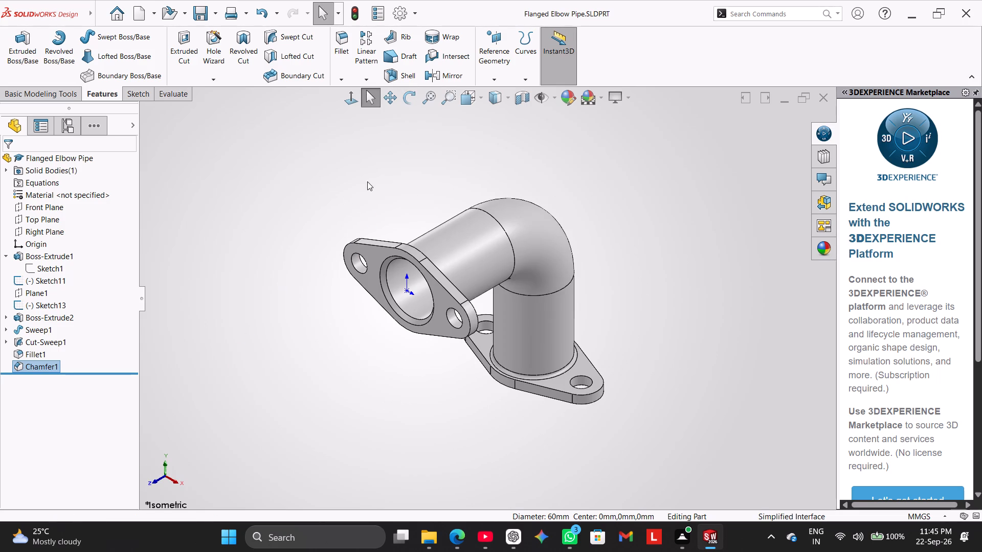
pyautogui.moveTo(317, 176); pyautogui.dragTo(408, 254, button='middle')
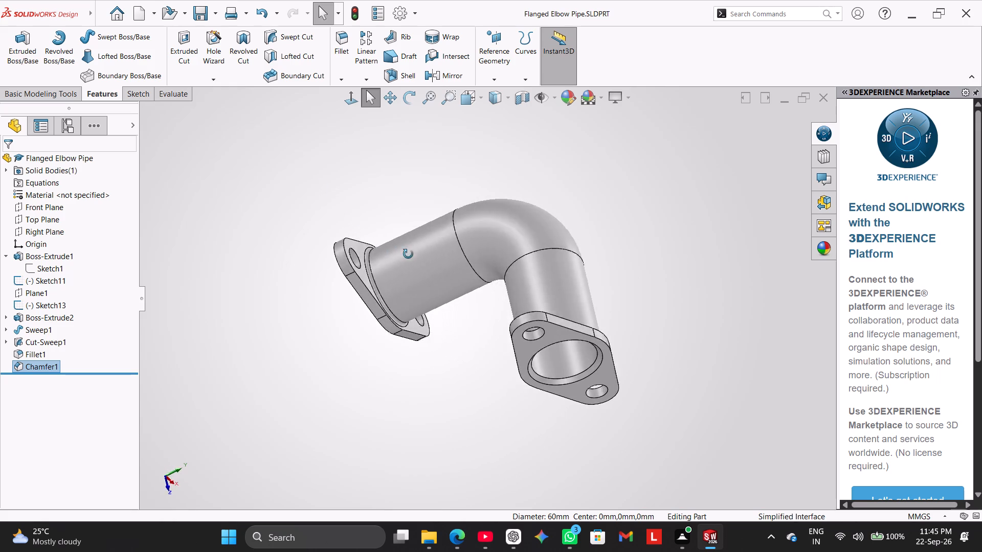
pyautogui.moveTo(408, 254); pyautogui.dragTo(354, 236, button='middle')
pyautogui.moveTo(309, 226); pyautogui.dragTo(349, 189, button='right')
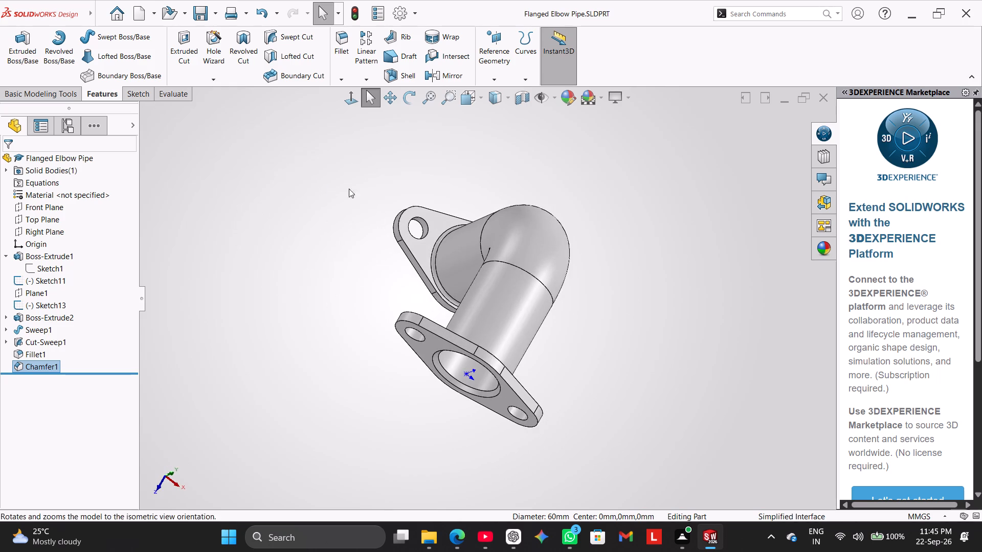
pyautogui.moveTo(349, 189); pyautogui.dragTo(374, 172, button='right')
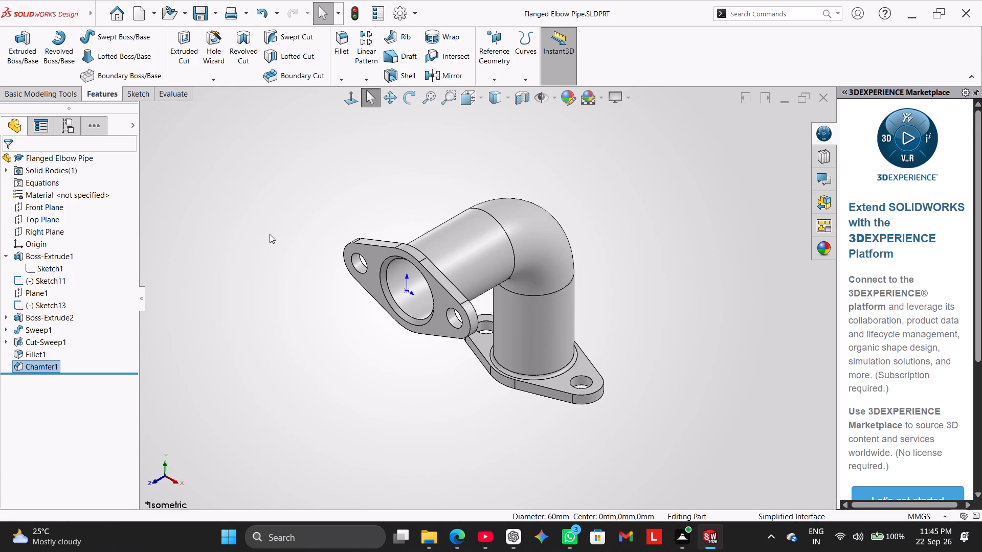
pyautogui.moveTo(272, 233); pyautogui.dragTo(329, 185, button='right')
pyautogui.moveTo(271, 258); pyautogui.dragTo(332, 197, button='right')
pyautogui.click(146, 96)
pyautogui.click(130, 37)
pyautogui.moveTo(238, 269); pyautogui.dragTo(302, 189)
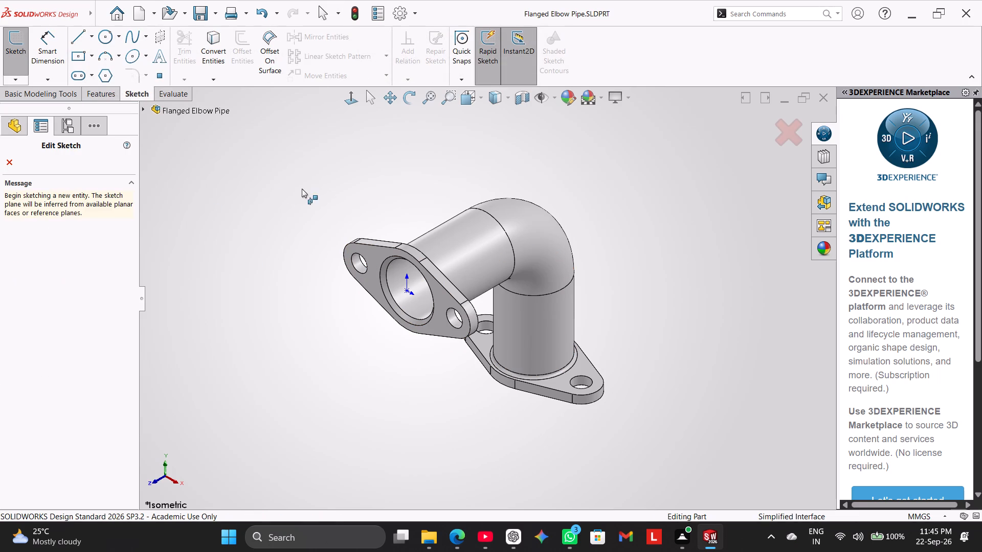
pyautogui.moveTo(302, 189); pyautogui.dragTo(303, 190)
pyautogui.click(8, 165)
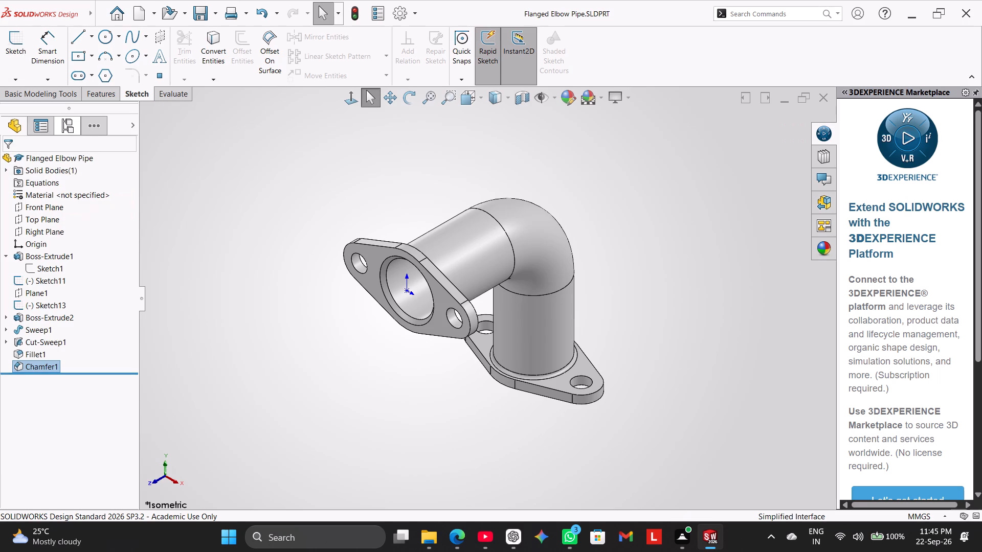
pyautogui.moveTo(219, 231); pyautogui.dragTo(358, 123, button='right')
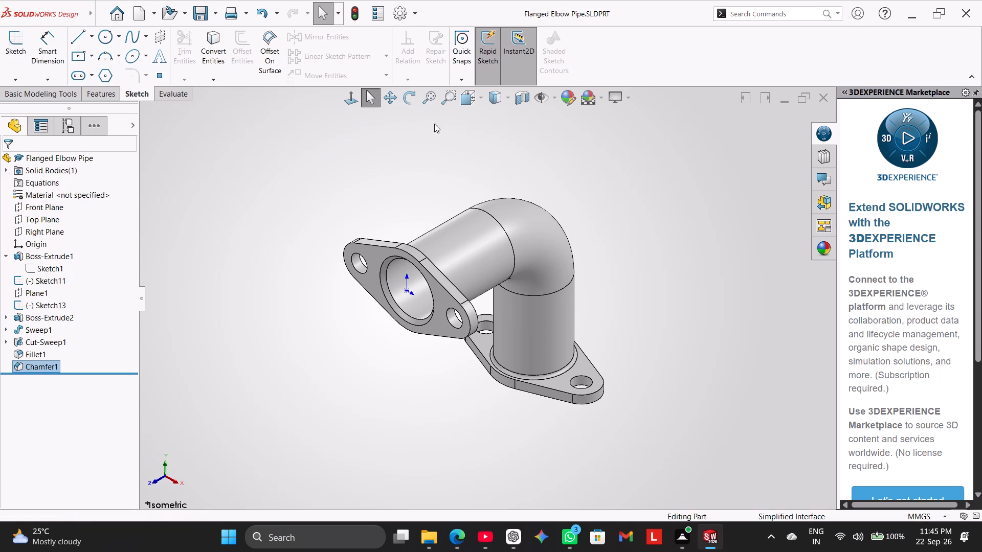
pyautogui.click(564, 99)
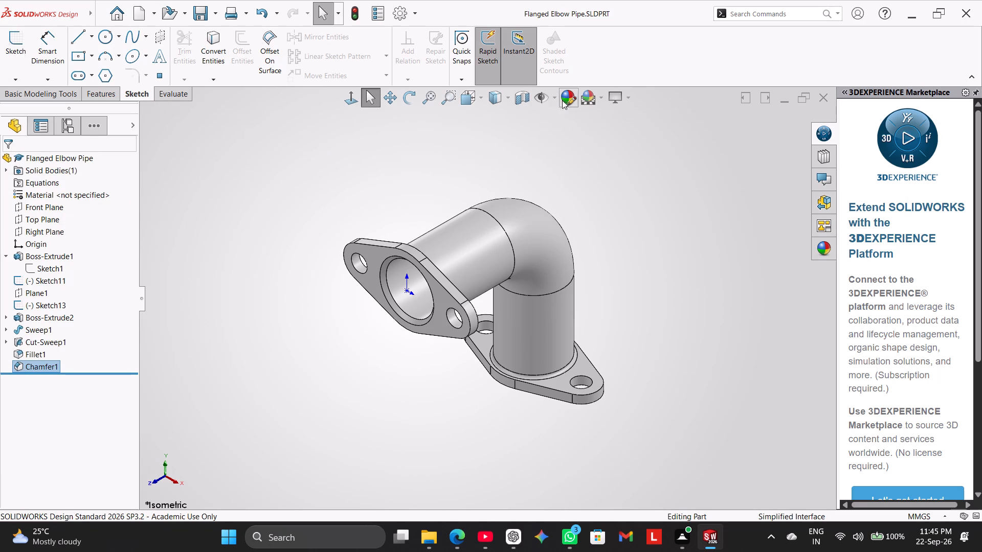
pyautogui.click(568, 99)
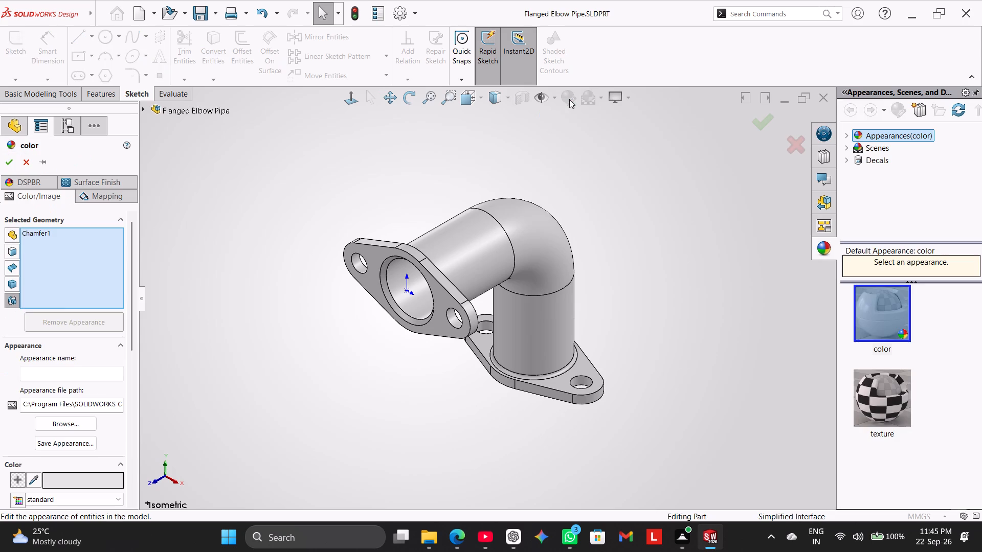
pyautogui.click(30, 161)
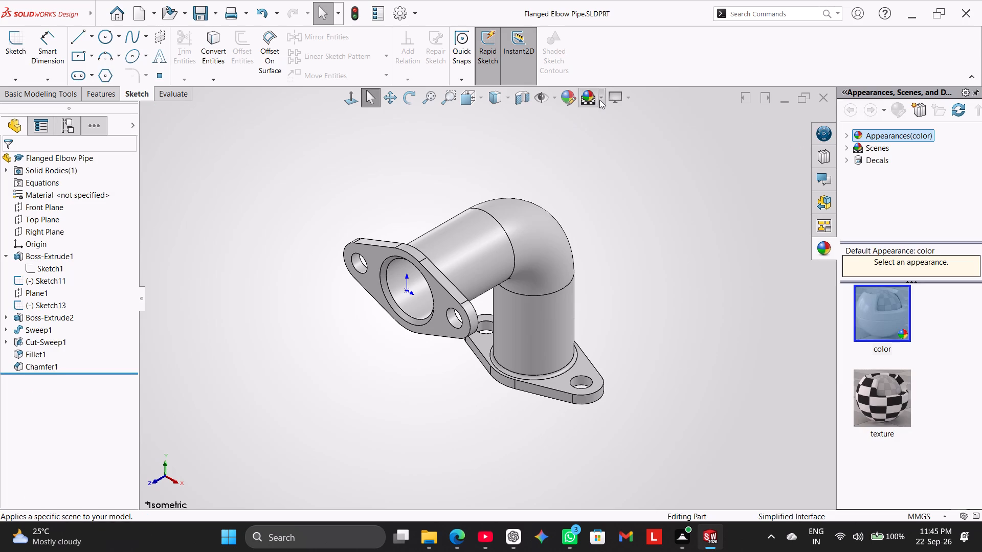
# Apply a plain white background scene to the flanged elbow pipe model.
pyautogui.click(600, 98)
pyautogui.click(605, 125)
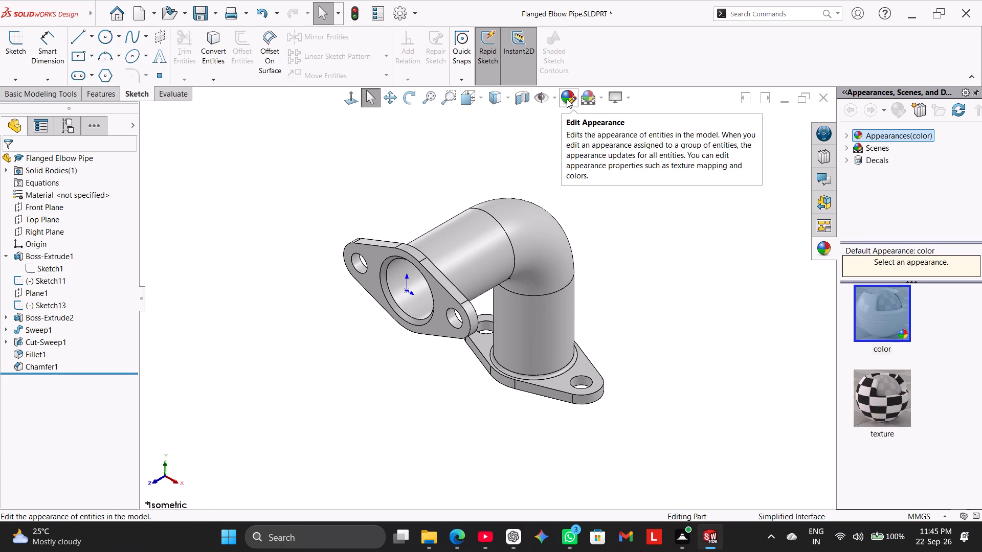
pyautogui.click(567, 99)
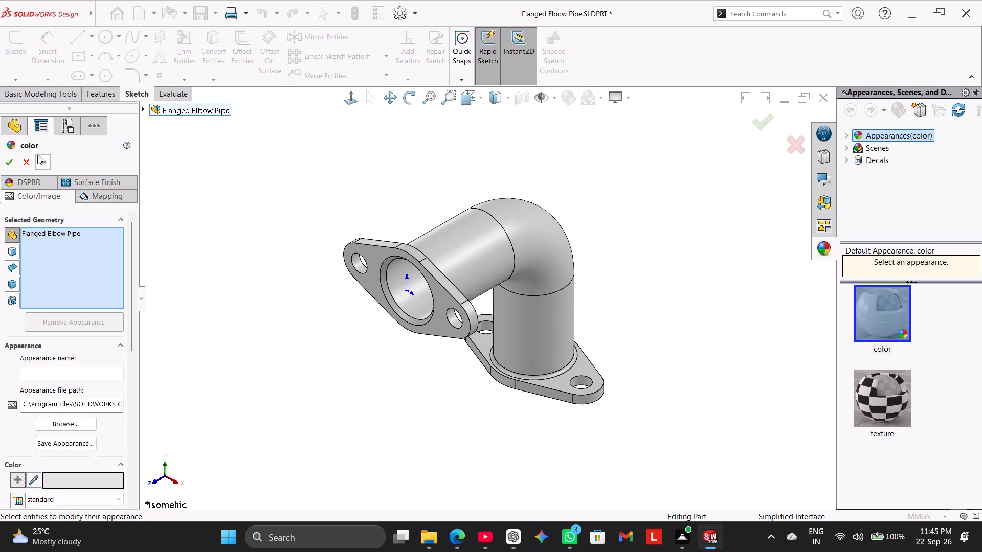
pyautogui.click(31, 162)
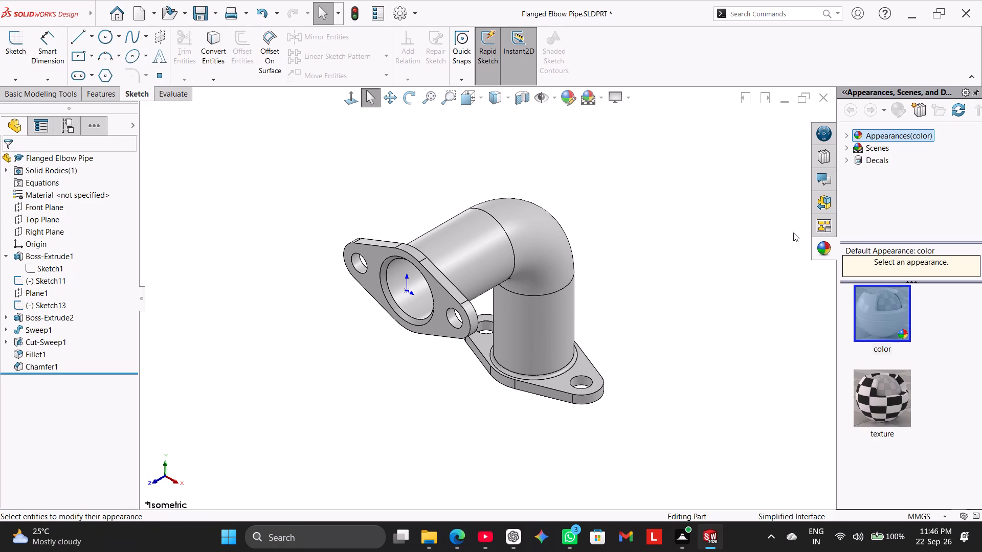
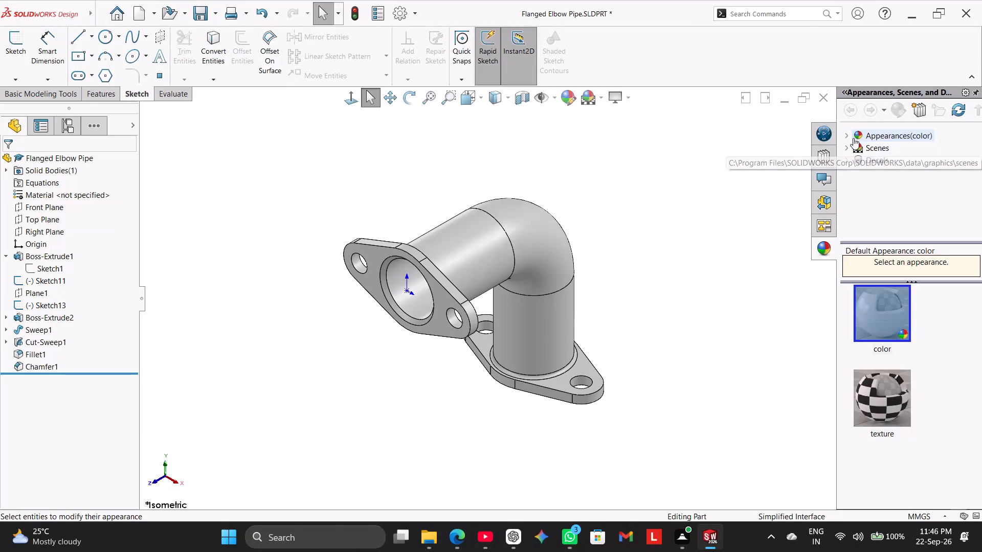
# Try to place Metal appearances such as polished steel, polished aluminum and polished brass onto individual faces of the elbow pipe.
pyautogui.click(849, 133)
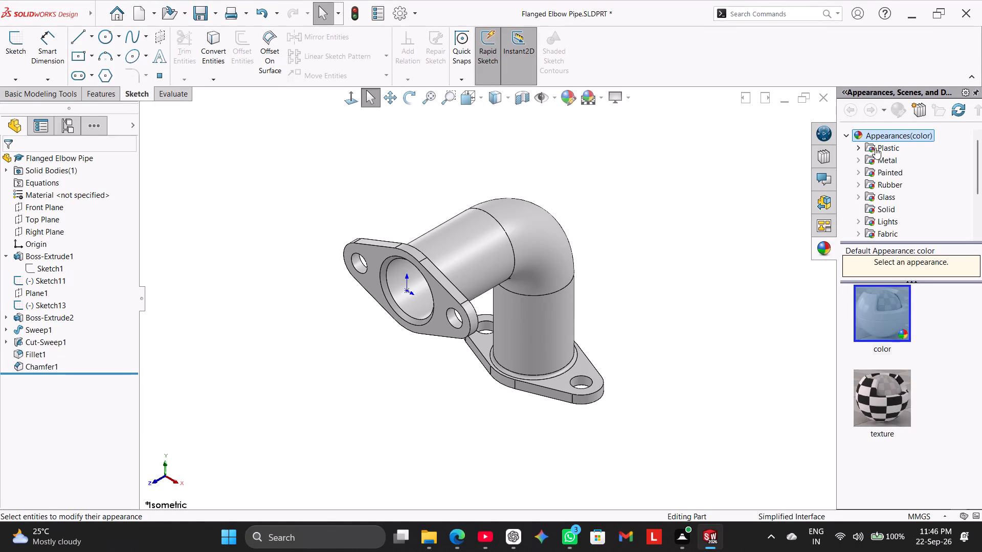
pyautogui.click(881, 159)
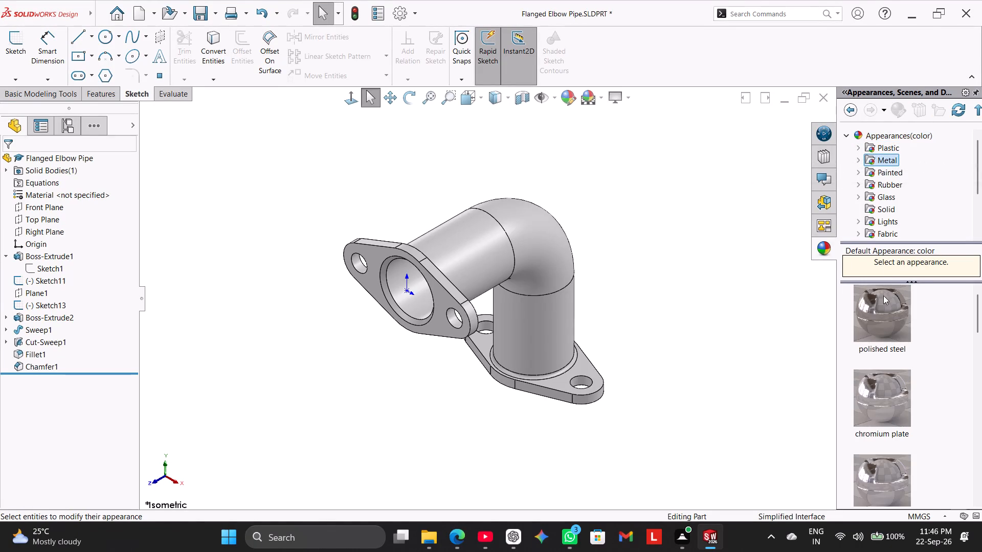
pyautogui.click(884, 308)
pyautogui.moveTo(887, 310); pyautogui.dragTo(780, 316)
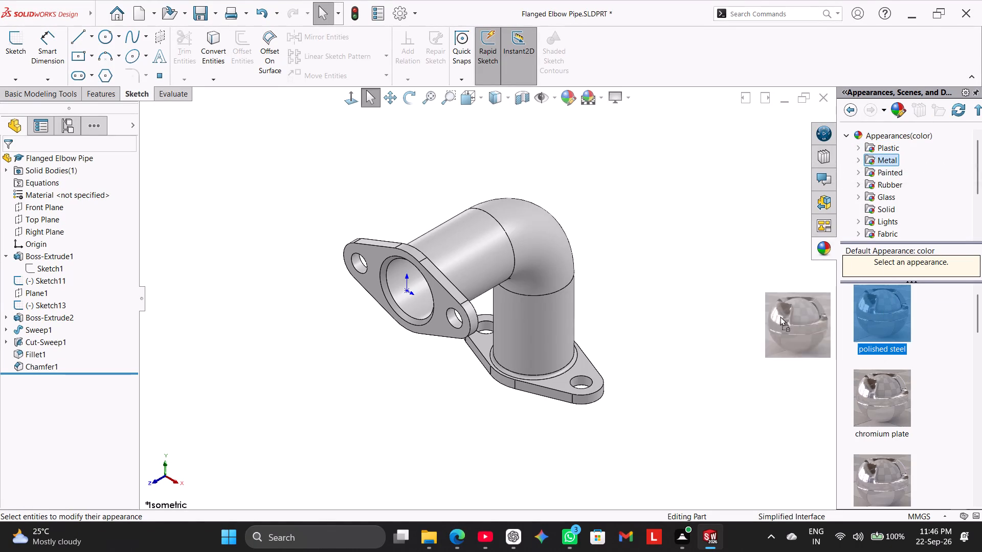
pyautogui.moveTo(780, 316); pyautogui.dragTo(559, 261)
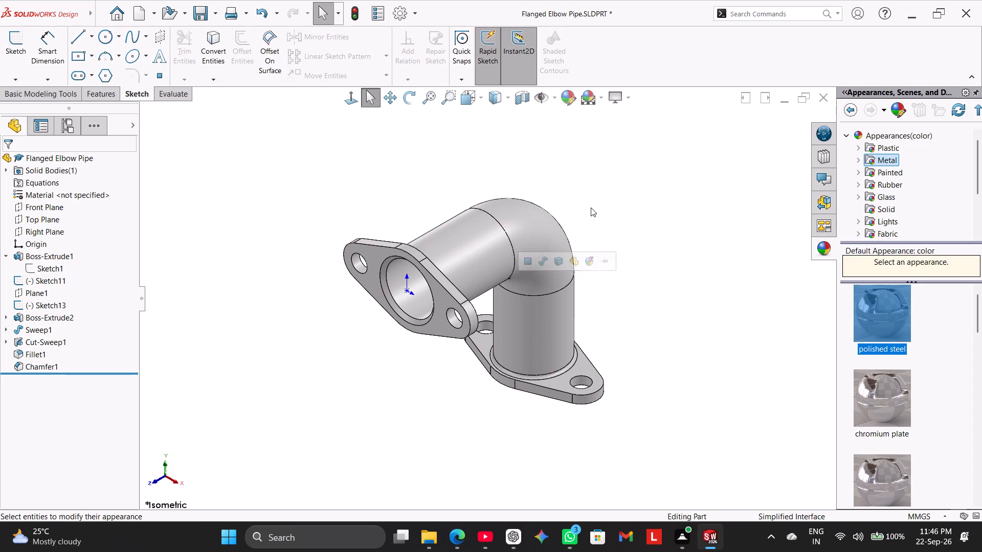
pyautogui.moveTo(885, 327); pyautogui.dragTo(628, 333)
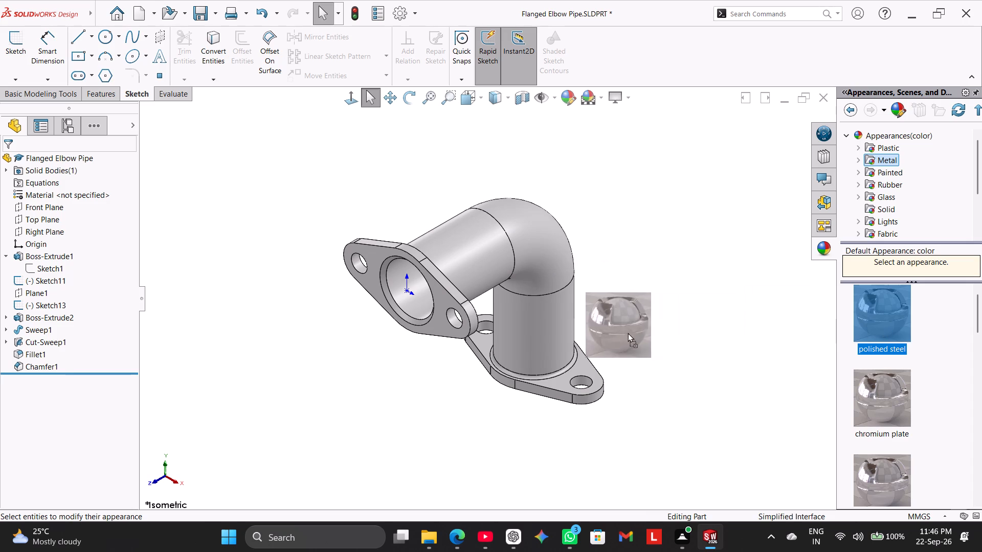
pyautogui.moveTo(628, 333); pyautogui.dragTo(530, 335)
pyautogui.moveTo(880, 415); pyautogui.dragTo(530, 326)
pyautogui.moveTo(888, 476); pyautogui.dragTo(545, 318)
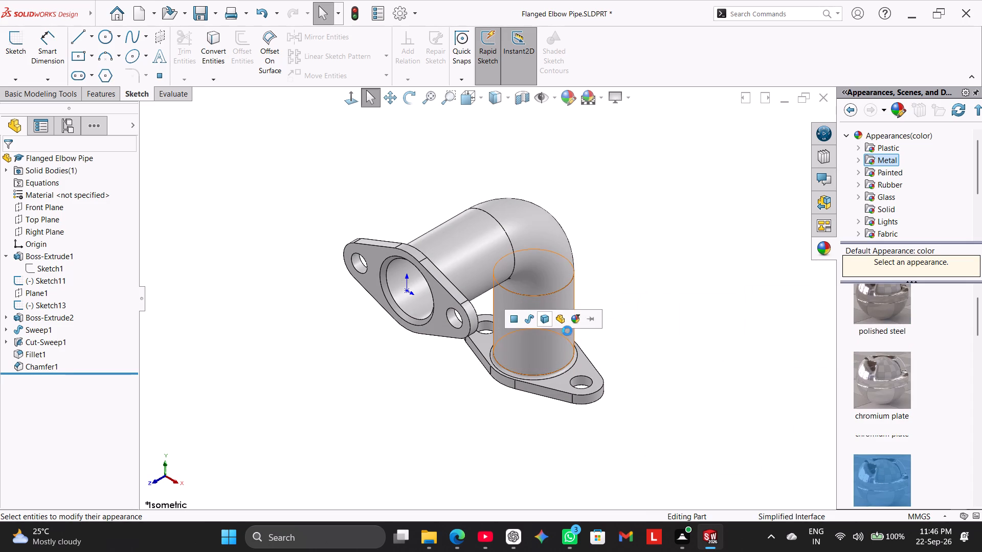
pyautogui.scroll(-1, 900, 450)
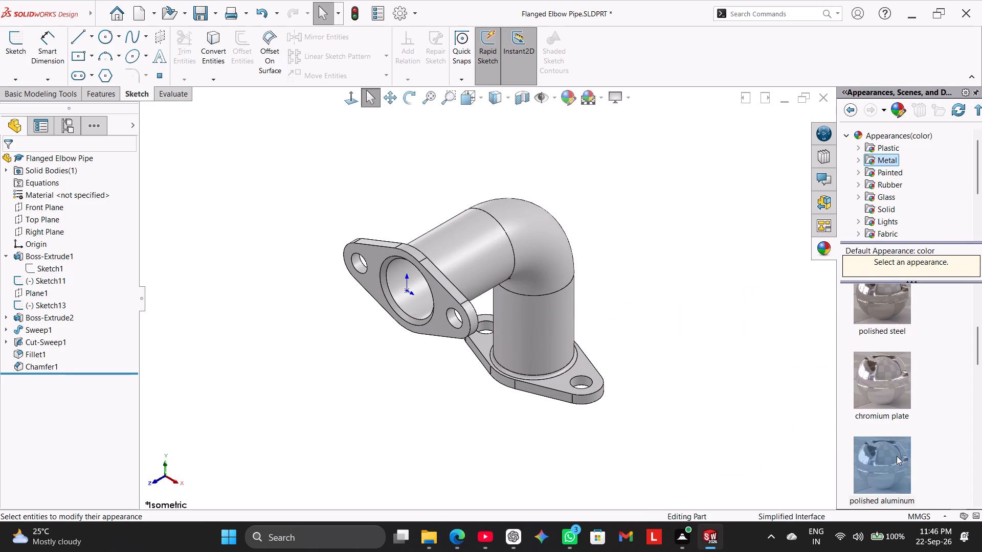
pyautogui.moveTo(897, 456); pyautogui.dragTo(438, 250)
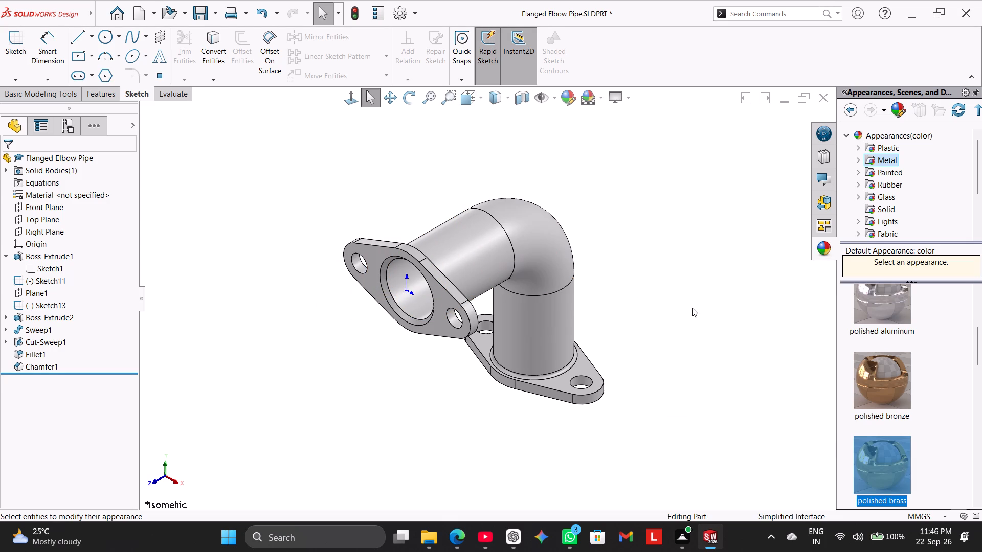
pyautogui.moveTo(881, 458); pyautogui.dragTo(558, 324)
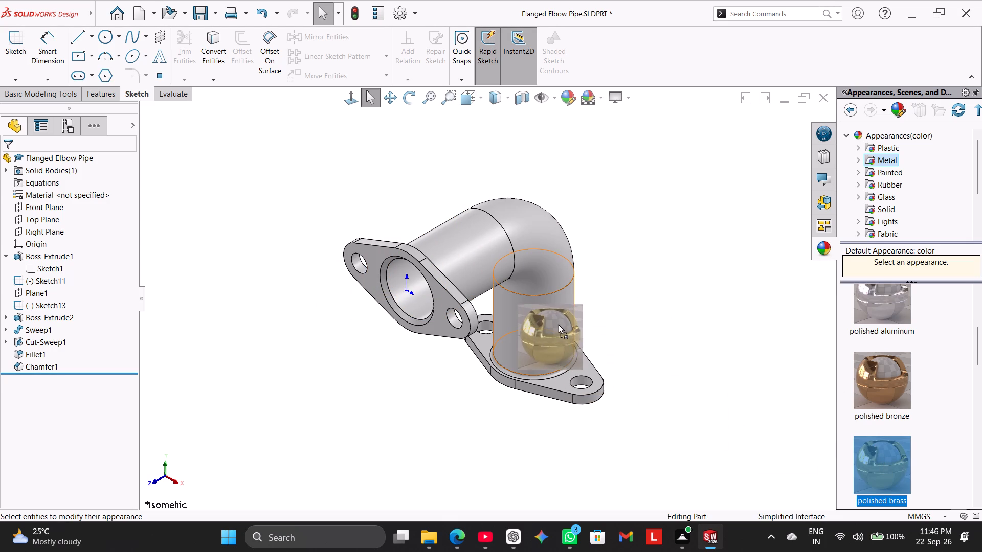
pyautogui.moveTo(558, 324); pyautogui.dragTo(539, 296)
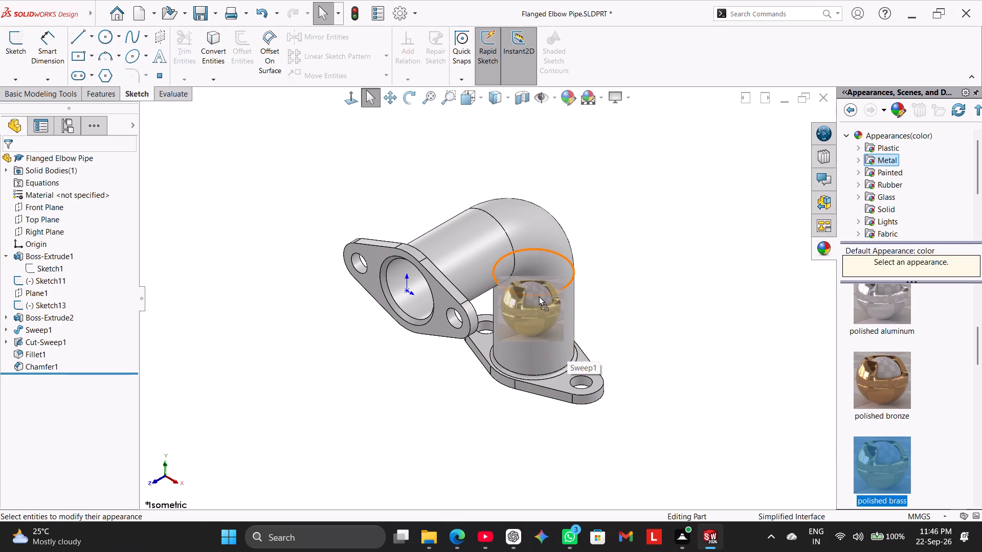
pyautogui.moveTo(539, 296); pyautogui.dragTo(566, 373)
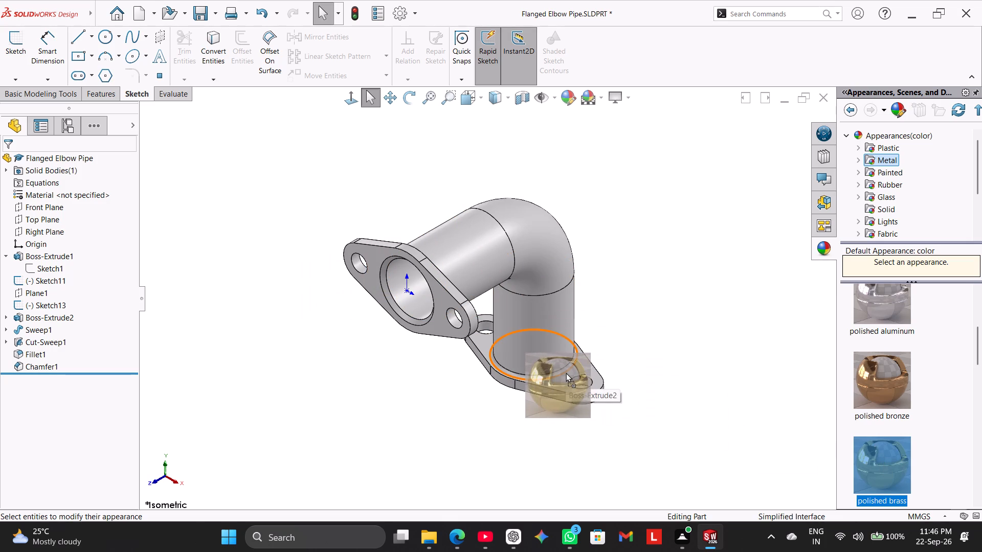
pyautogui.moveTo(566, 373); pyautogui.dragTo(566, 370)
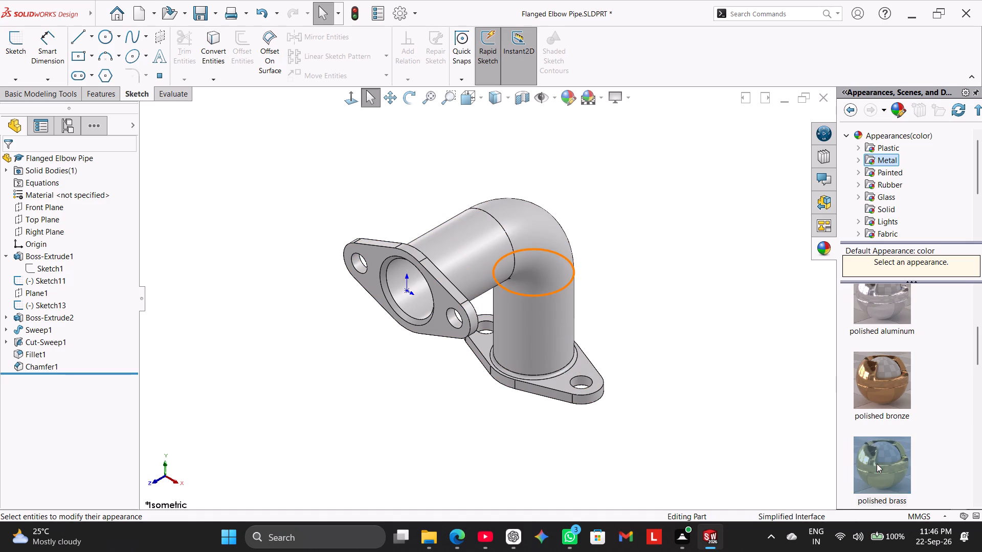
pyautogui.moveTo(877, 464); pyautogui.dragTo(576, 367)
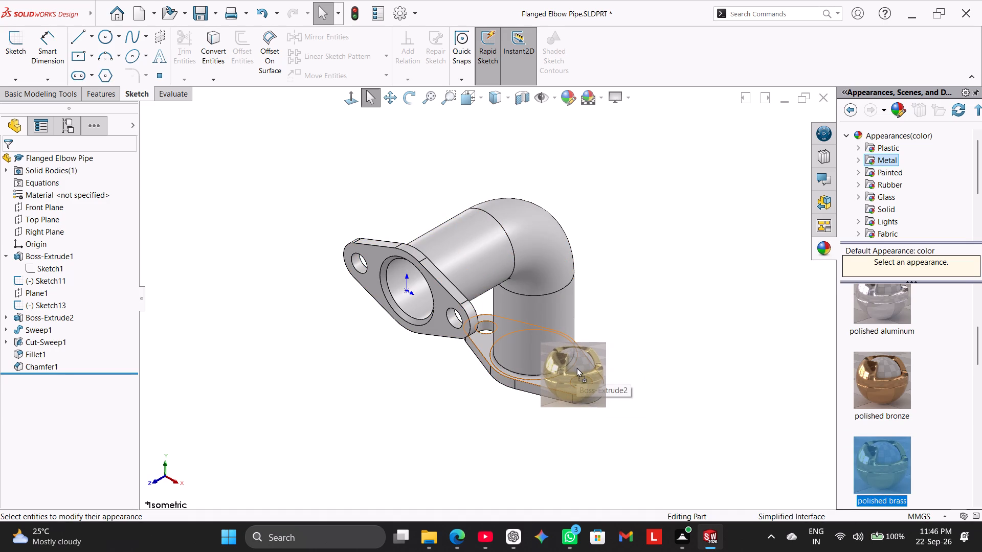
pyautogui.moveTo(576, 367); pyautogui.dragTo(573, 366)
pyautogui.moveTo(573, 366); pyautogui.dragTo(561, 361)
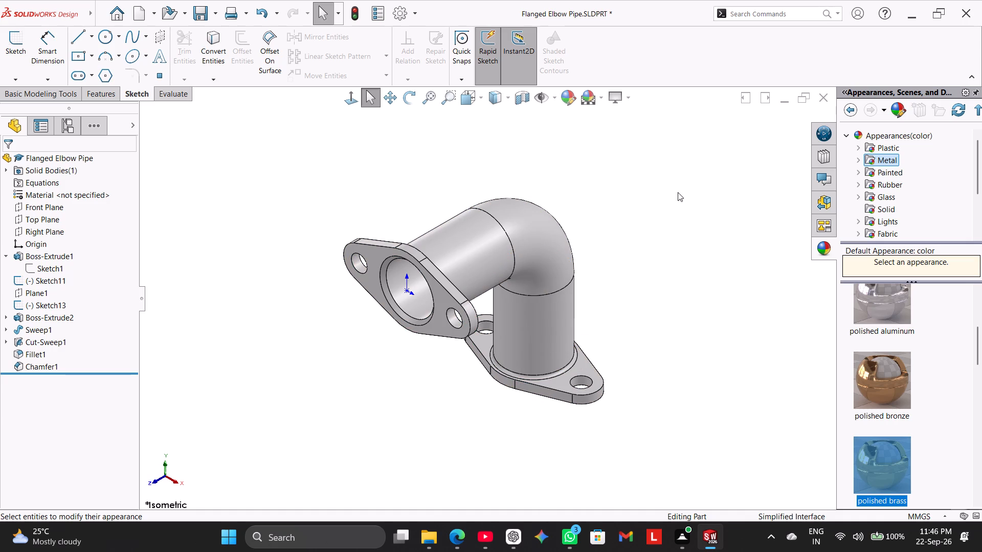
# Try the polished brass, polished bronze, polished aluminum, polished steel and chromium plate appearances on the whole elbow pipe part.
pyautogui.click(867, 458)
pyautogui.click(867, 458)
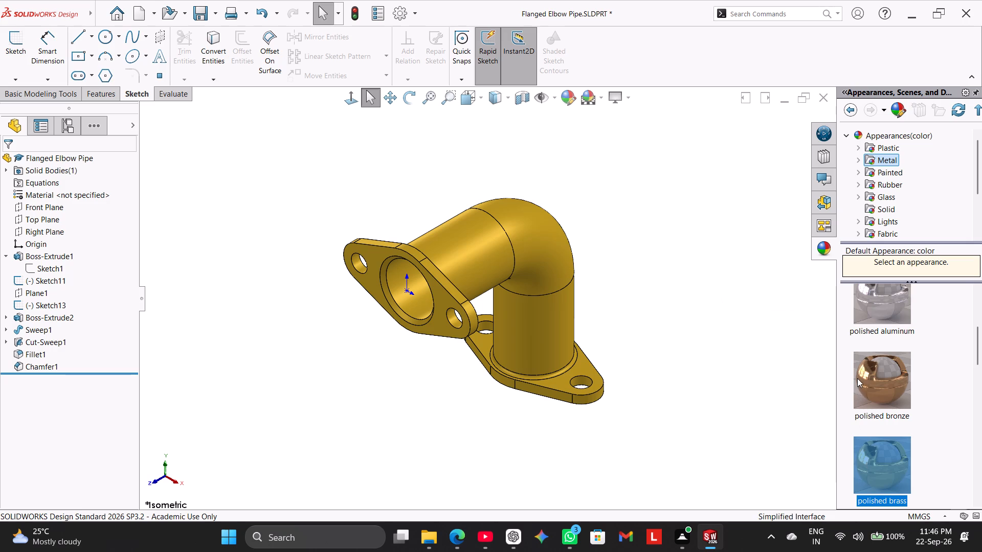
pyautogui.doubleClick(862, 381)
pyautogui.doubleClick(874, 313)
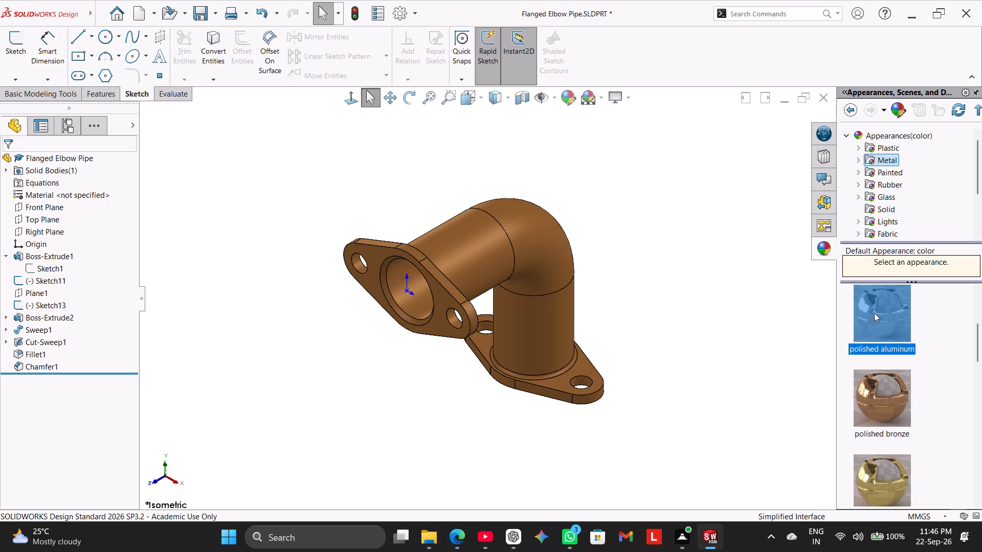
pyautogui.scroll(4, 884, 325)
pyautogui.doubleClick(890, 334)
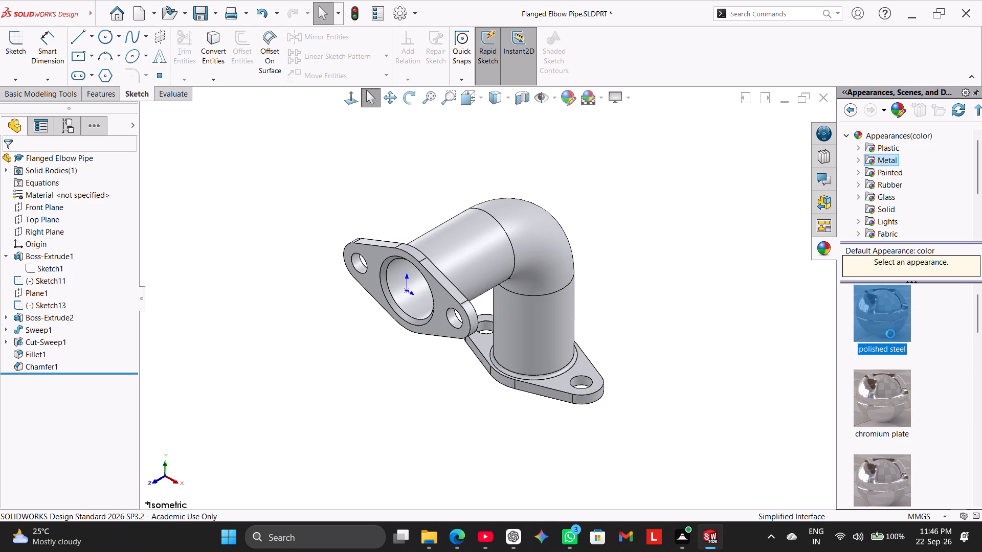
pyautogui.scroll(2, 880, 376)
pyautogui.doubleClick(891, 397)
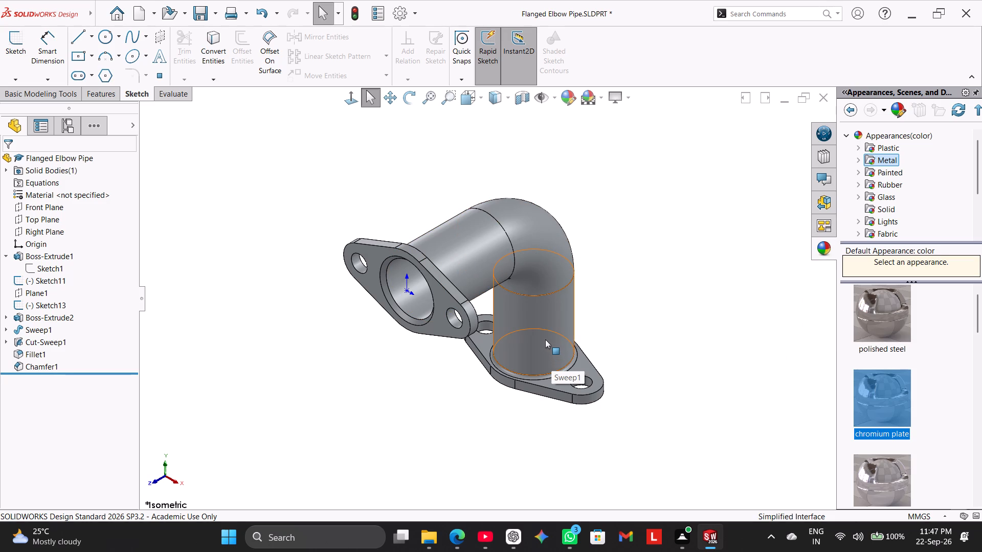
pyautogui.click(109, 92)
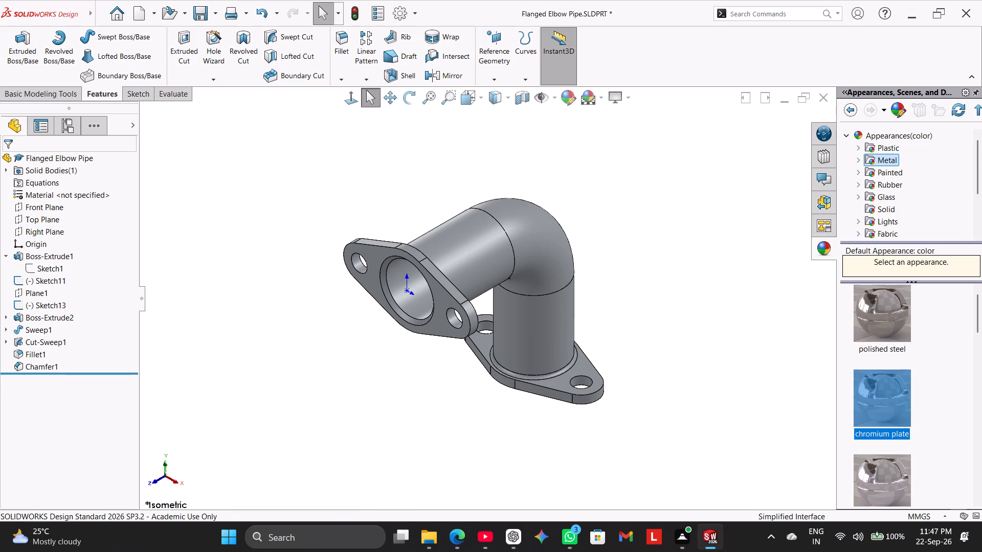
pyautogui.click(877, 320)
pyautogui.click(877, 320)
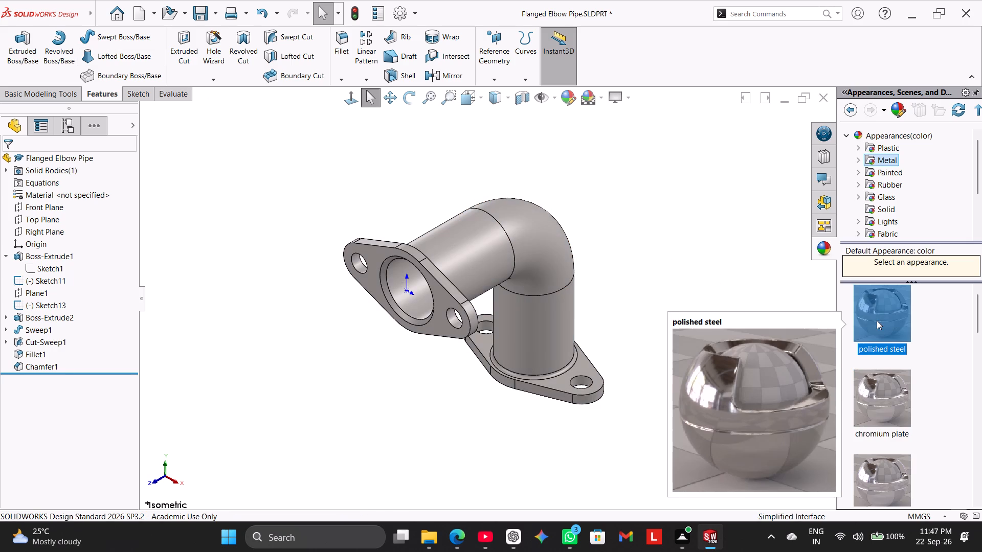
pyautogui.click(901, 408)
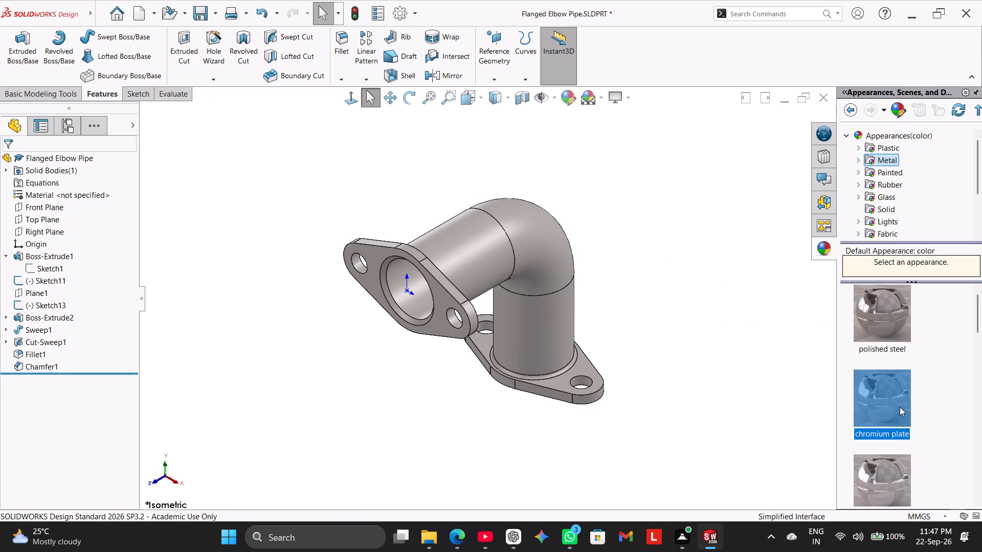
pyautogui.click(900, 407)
# Apply the polished aluminum metal appearance to the whole flanged elbow pipe.
pyautogui.doubleClick(888, 466)
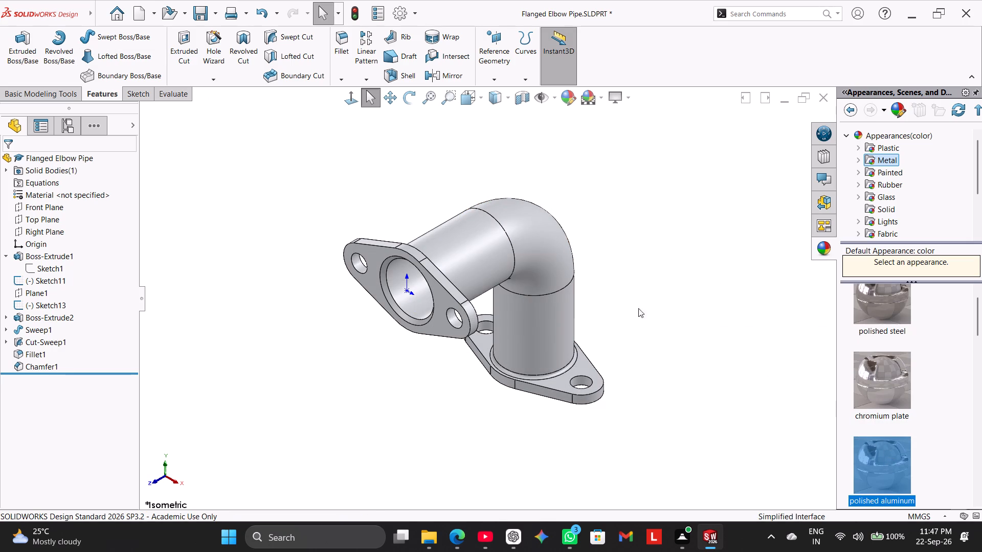
# Save the flanged elbow pipe in isometric view as a SOLIDWORKS part in Internship Works, replacing the existing Flanged Elbow Pipe.SLDPRT.
pyautogui.moveTo(275, 339); pyautogui.dragTo(391, 211, button='right')
pyautogui.moveTo(307, 226); pyautogui.dragTo(392, 191, button='middle')
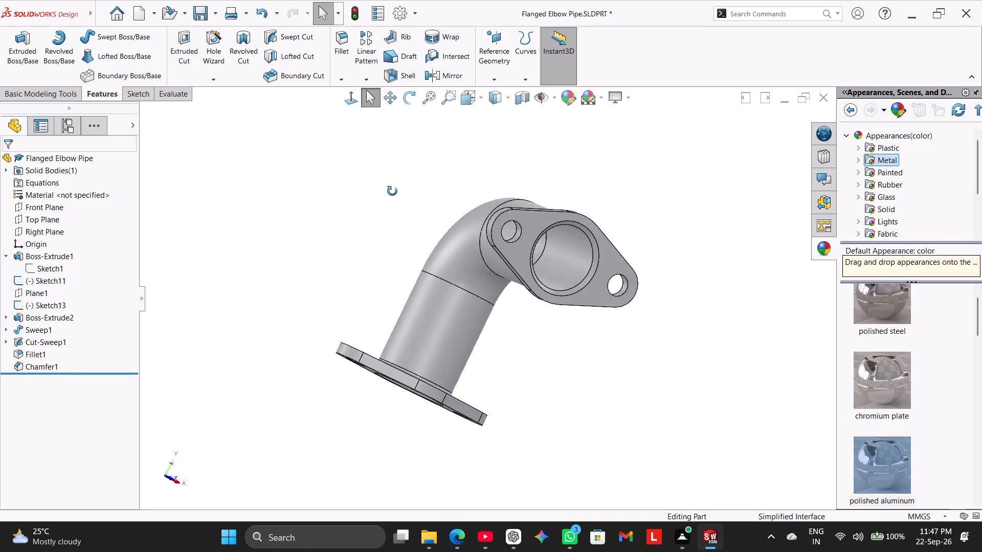
pyautogui.moveTo(392, 191); pyautogui.dragTo(287, 245, button='middle')
pyautogui.moveTo(287, 246); pyautogui.dragTo(409, 140, button='right')
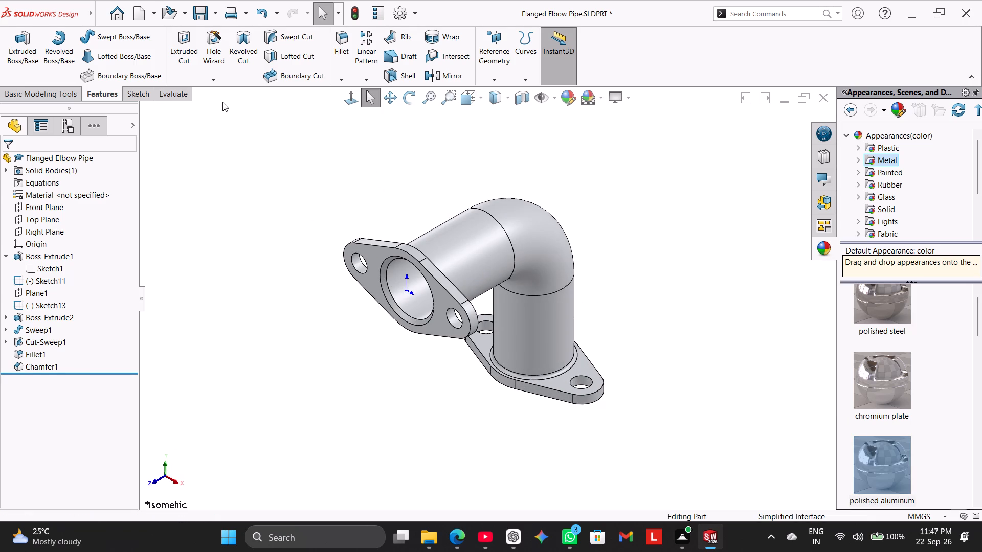
pyautogui.click(213, 10)
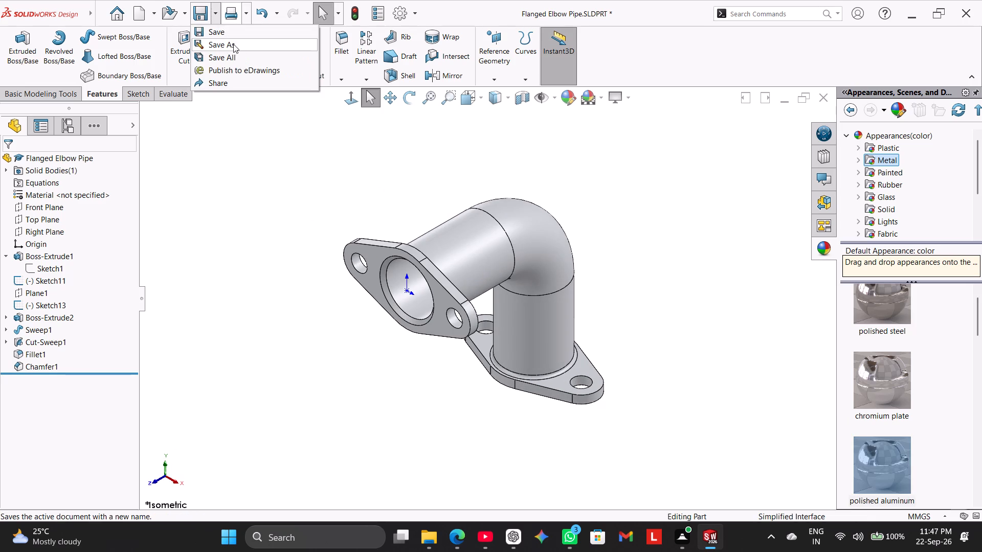
pyautogui.click(235, 45)
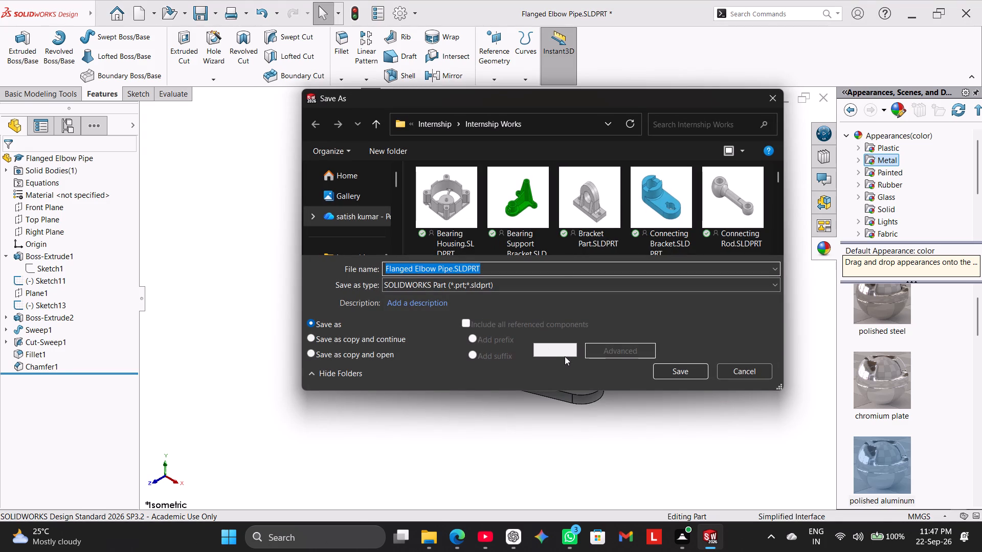
pyautogui.click(672, 375)
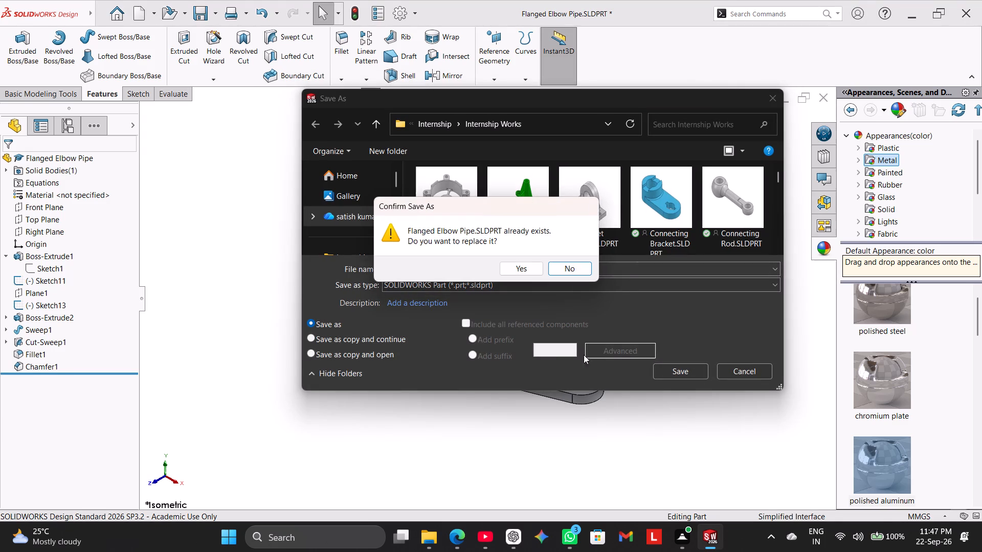
pyautogui.click(538, 273)
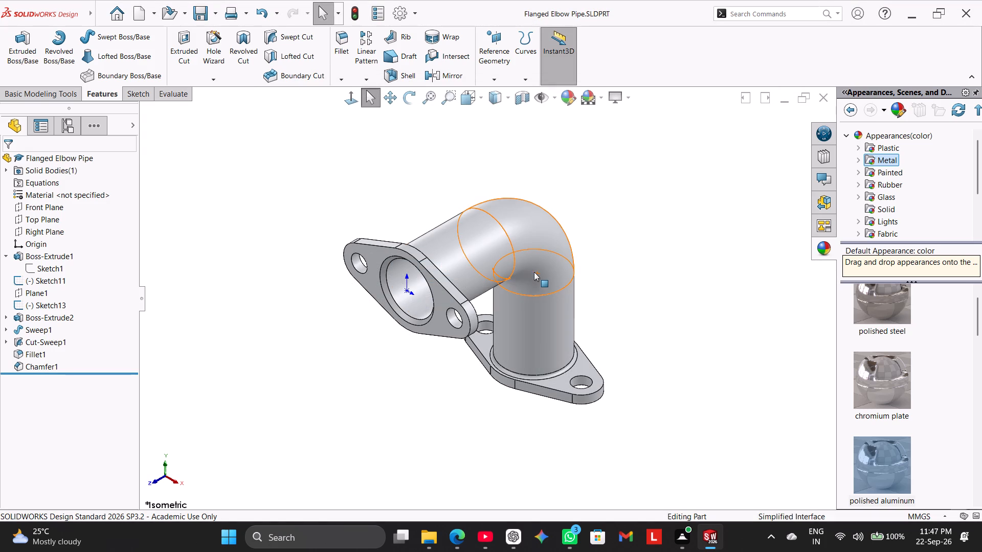
# Save the part as Flanged Elbow Pipe.pdf in Adobe Portable Document Format in Internship Works, replacing the existing PDF.
pyautogui.click(217, 8)
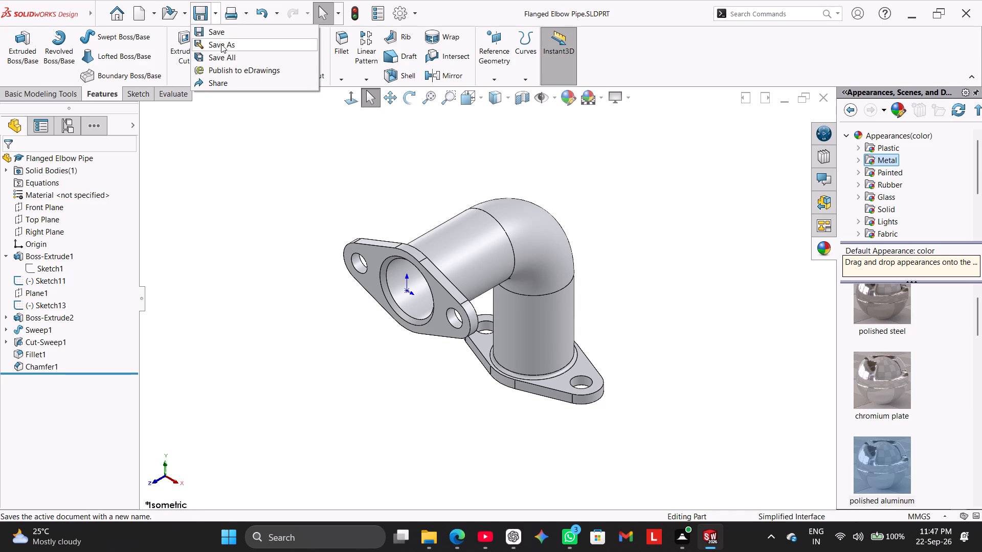
pyautogui.click(221, 44)
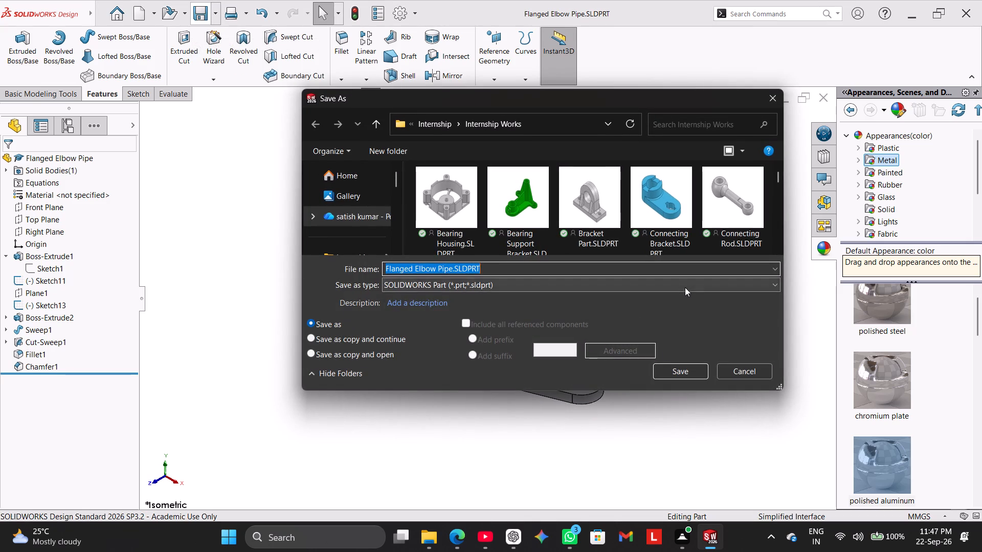
pyautogui.click(685, 287)
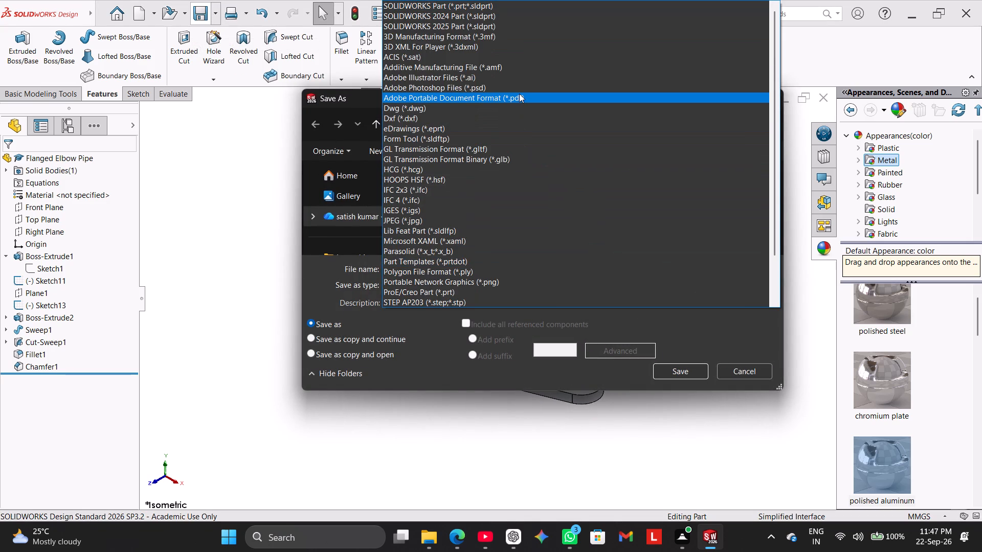
pyautogui.click(514, 96)
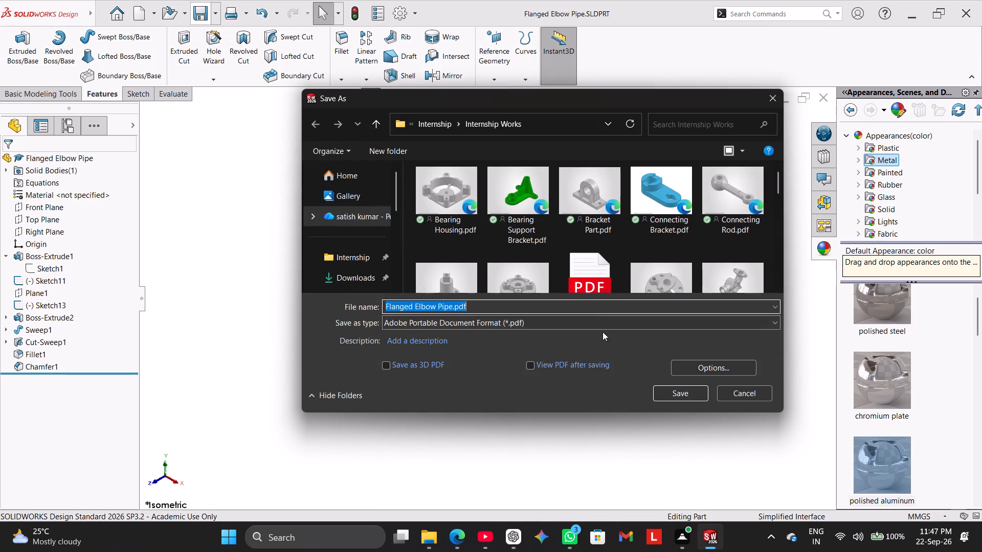
pyautogui.click(662, 391)
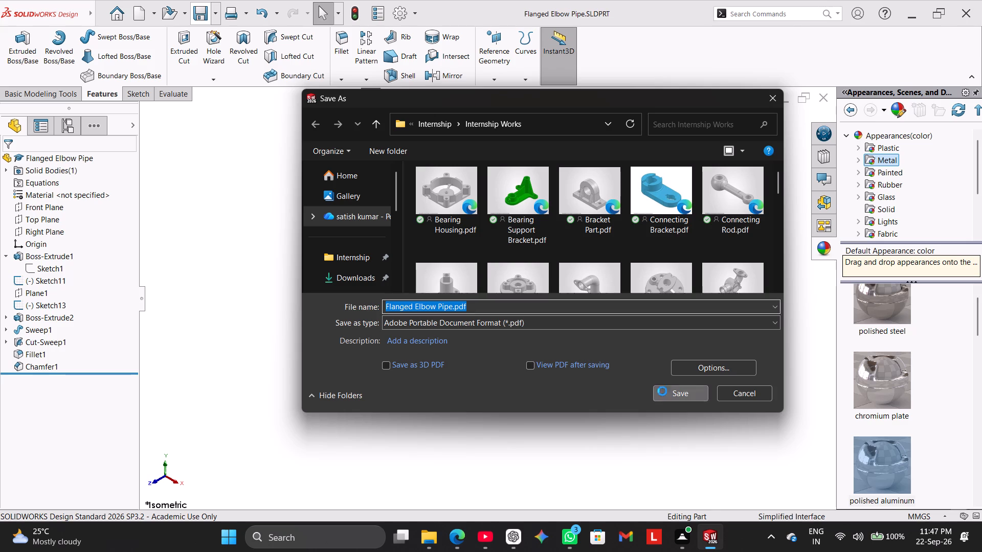
pyautogui.click(523, 266)
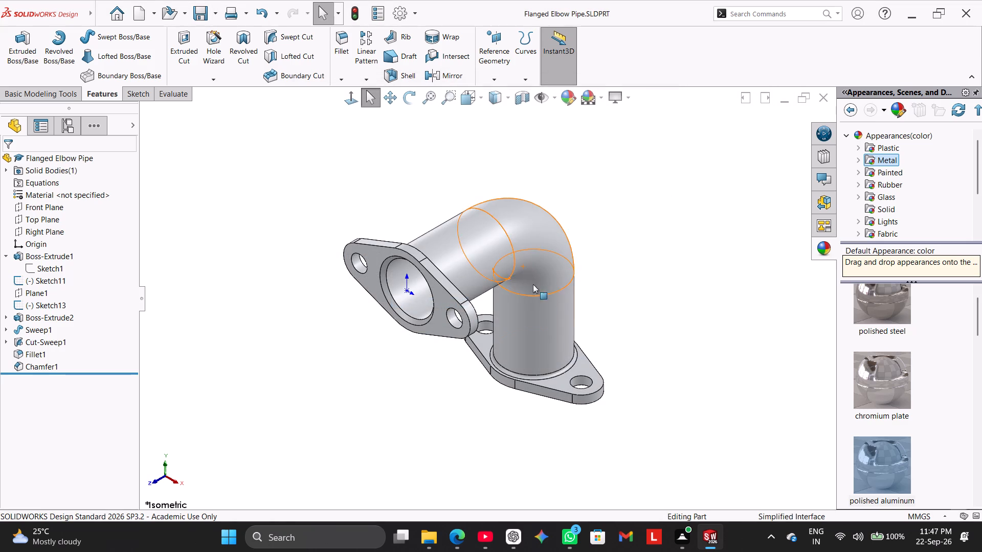
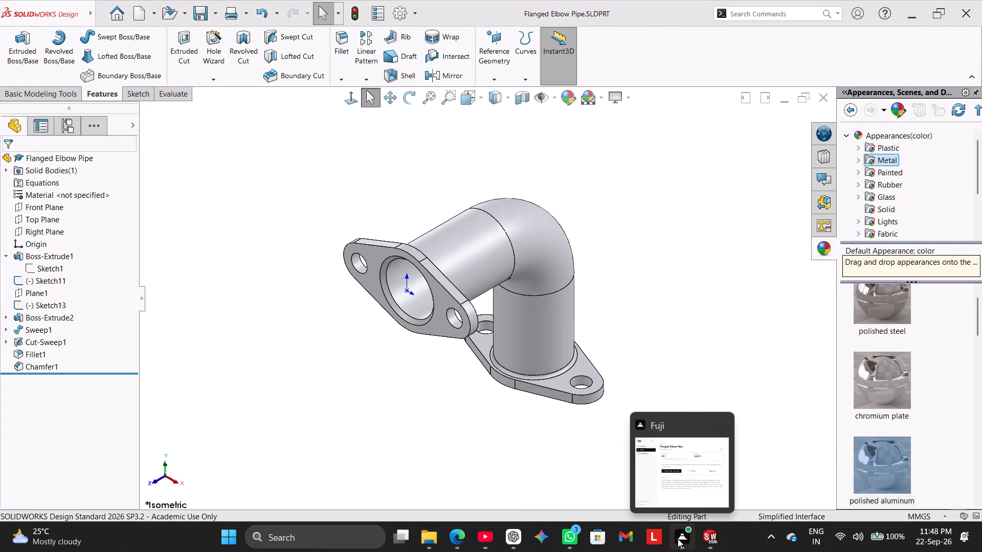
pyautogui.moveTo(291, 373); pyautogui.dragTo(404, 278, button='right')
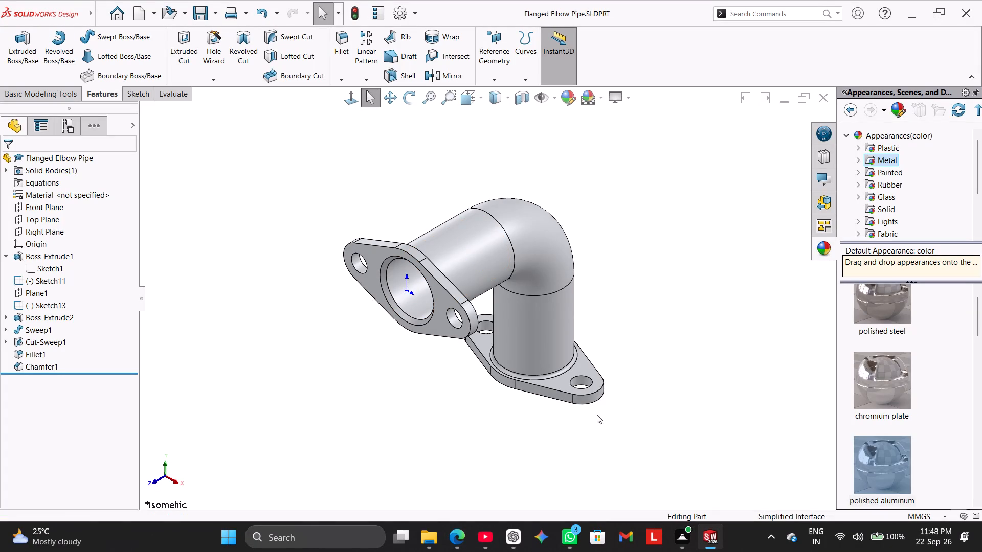